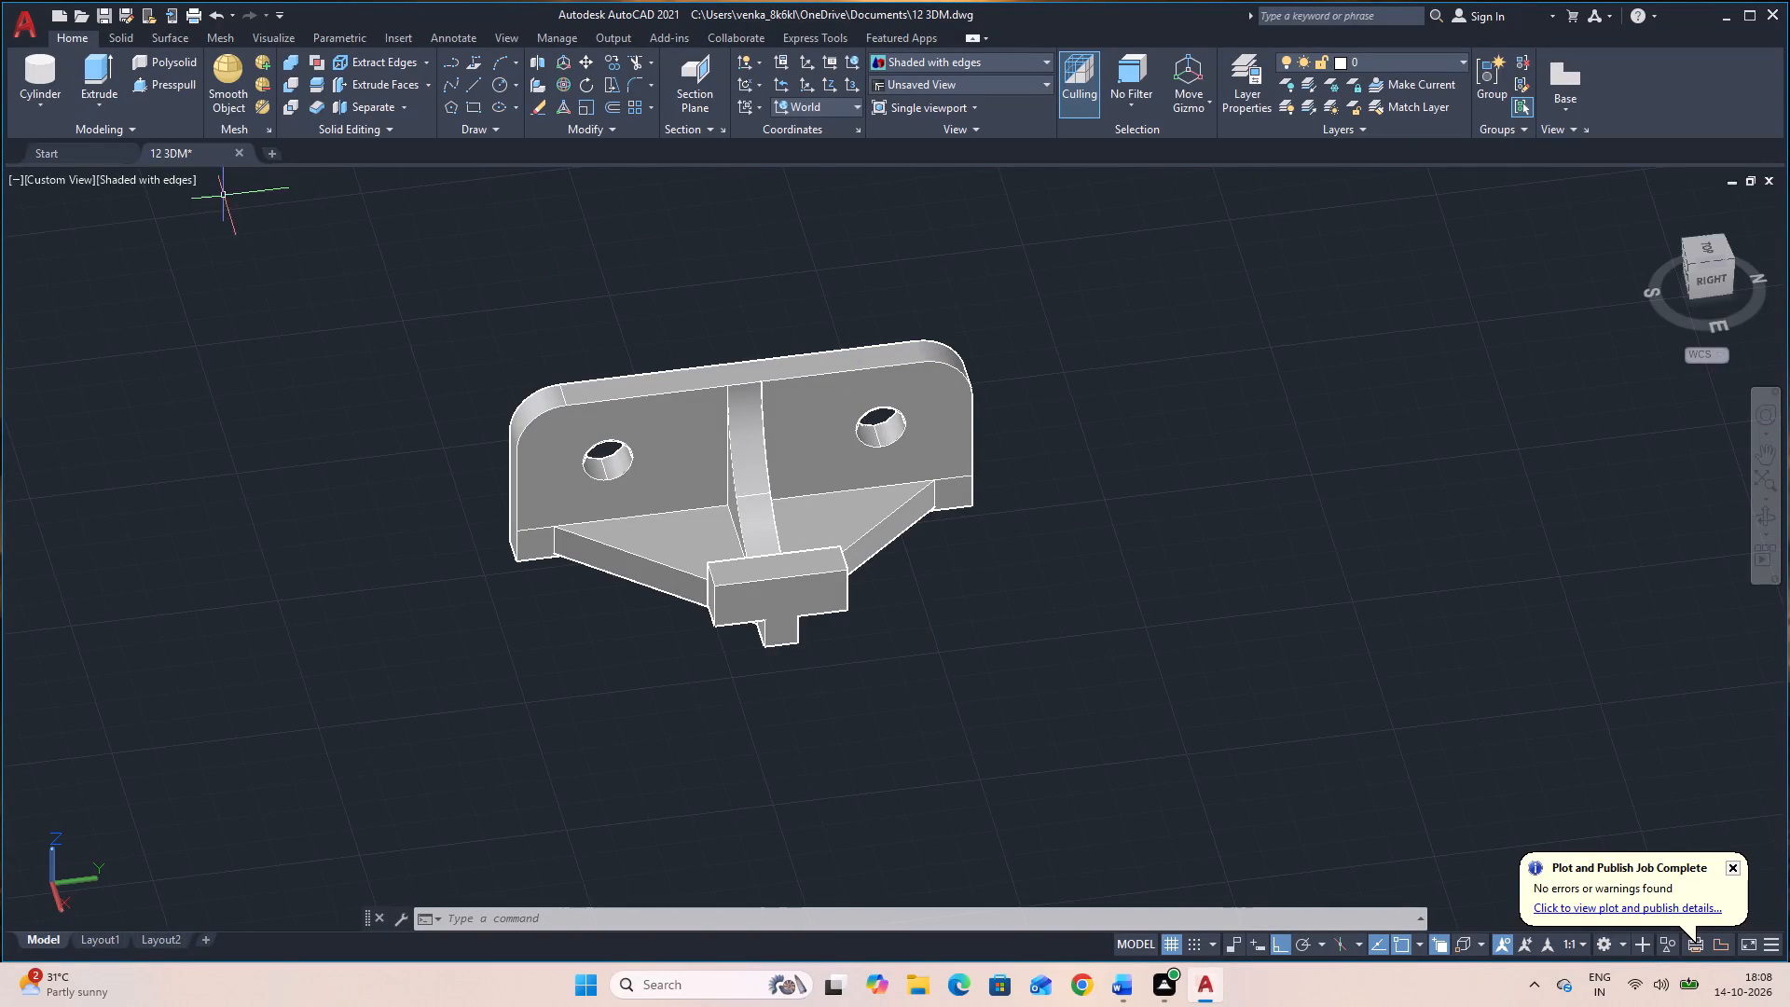
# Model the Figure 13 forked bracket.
# Close the 12 3DM drawing without saving its changes and start a new blank drawing.
pyautogui.click(240, 153)
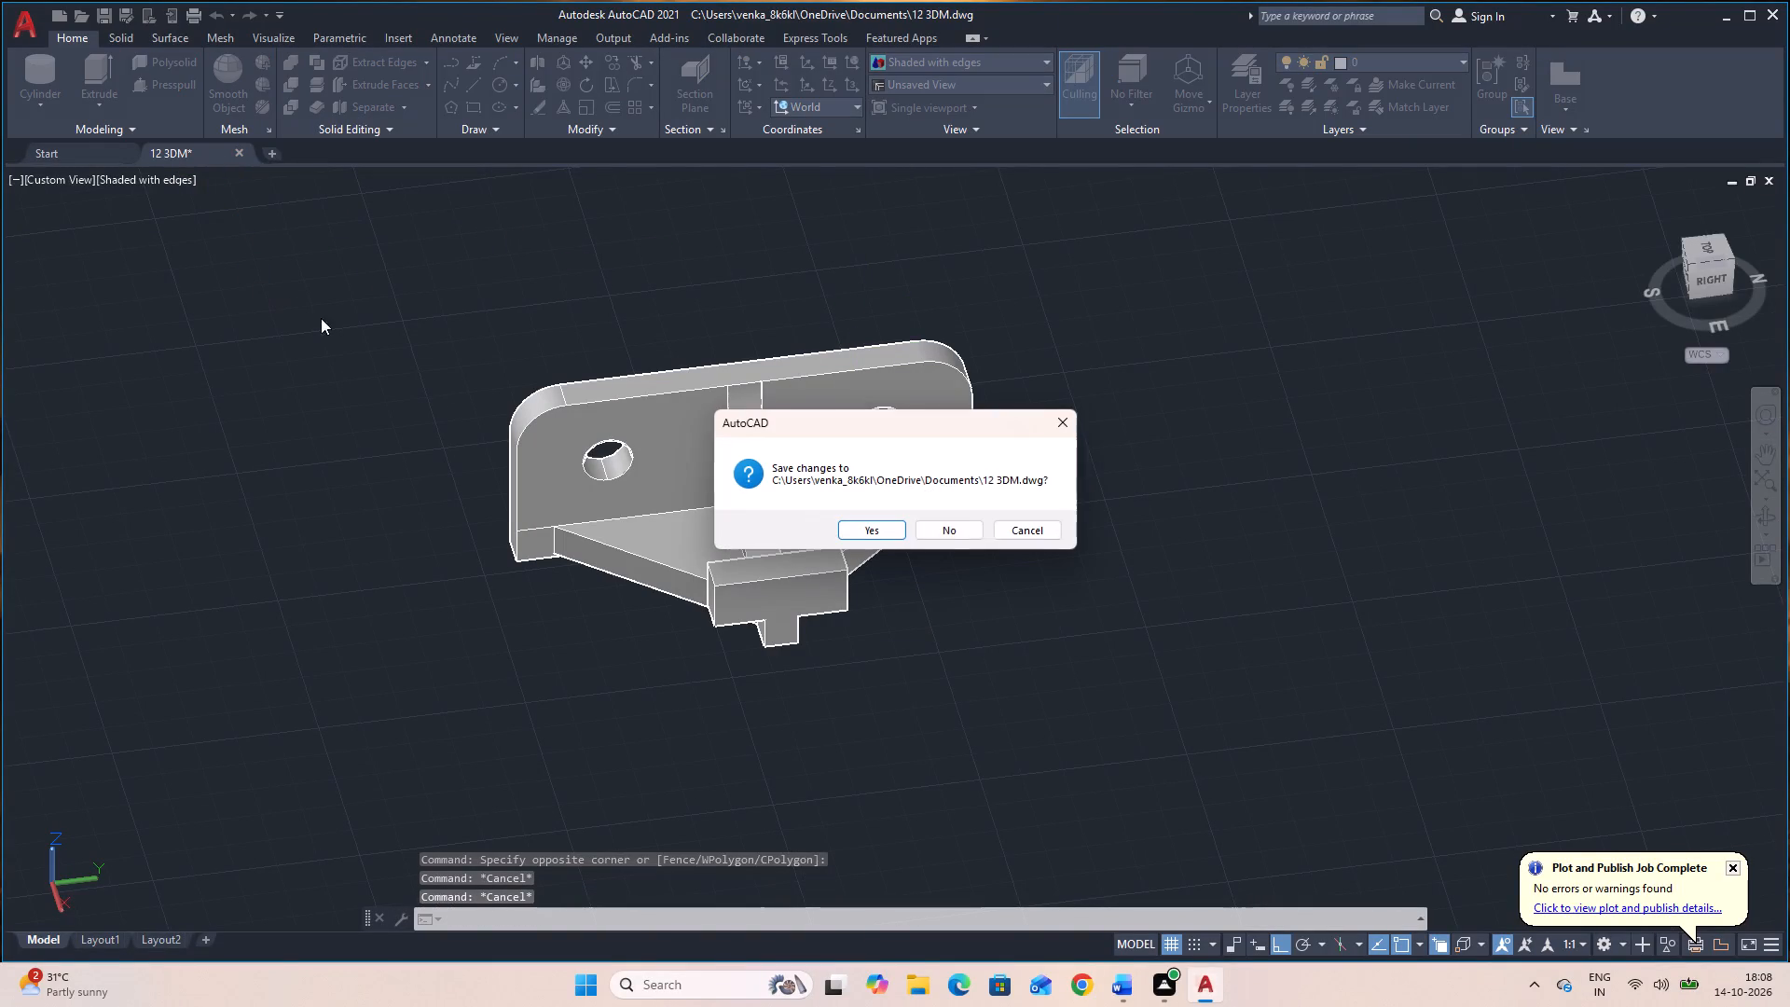
pyautogui.click(948, 525)
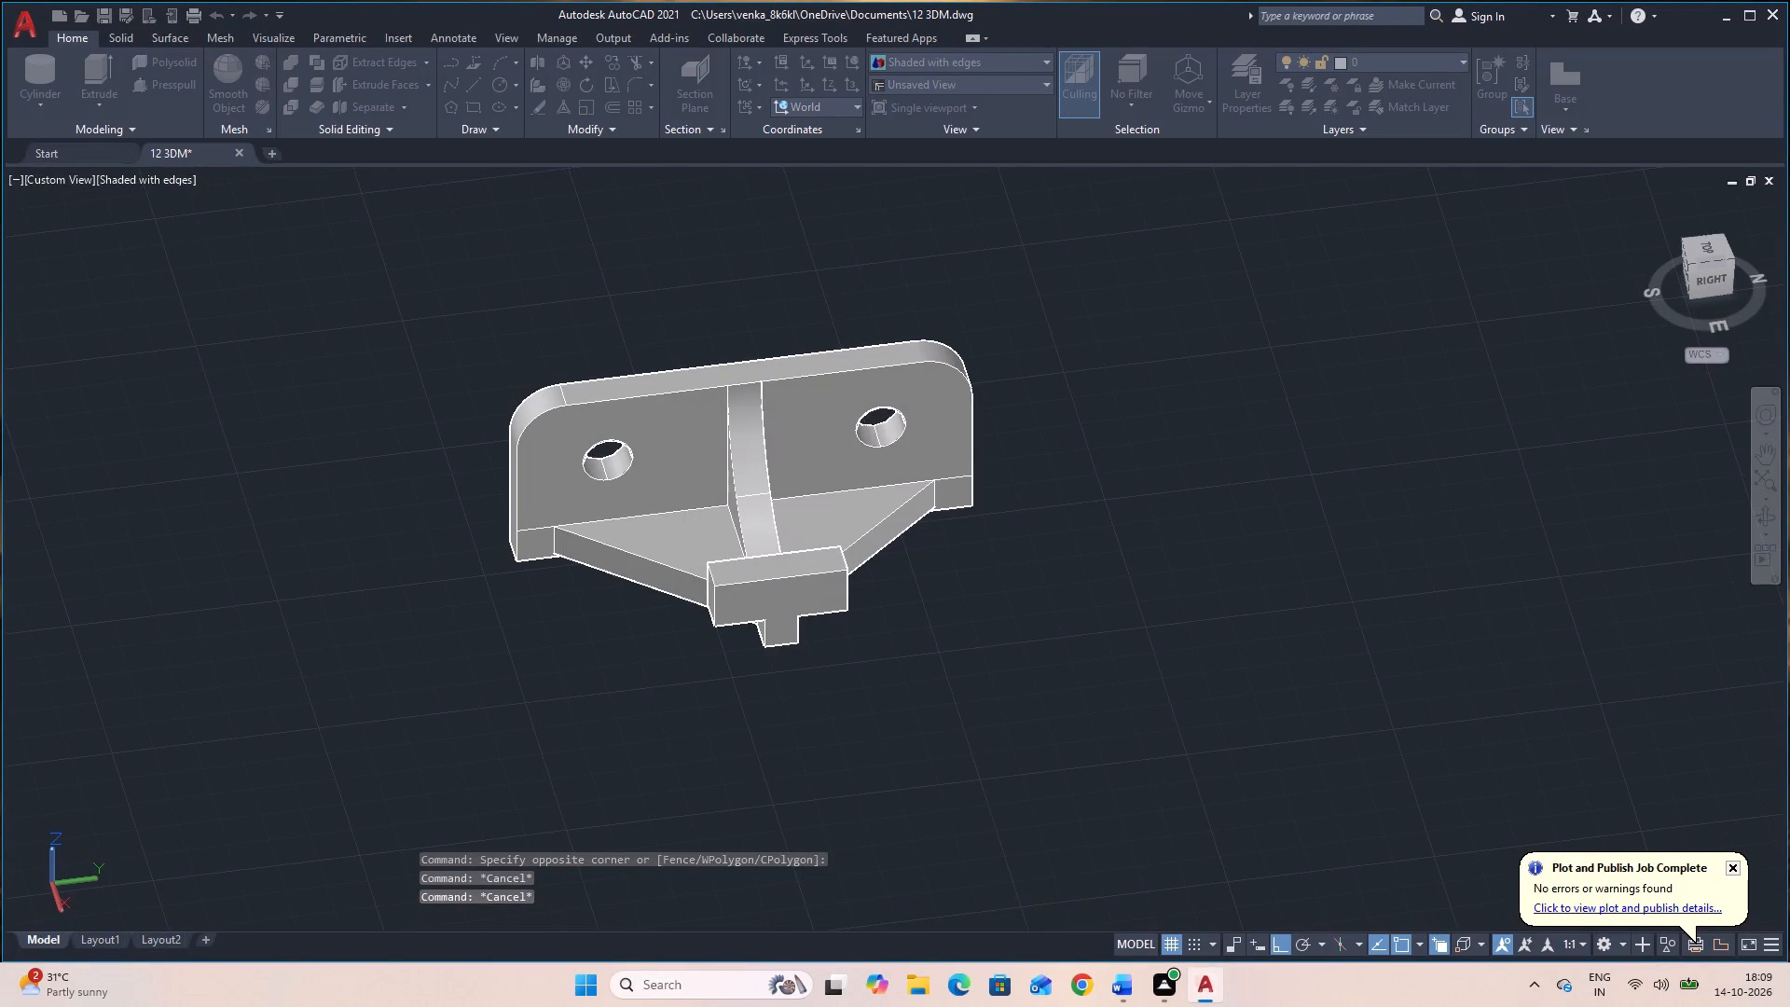
pyautogui.click(461, 358)
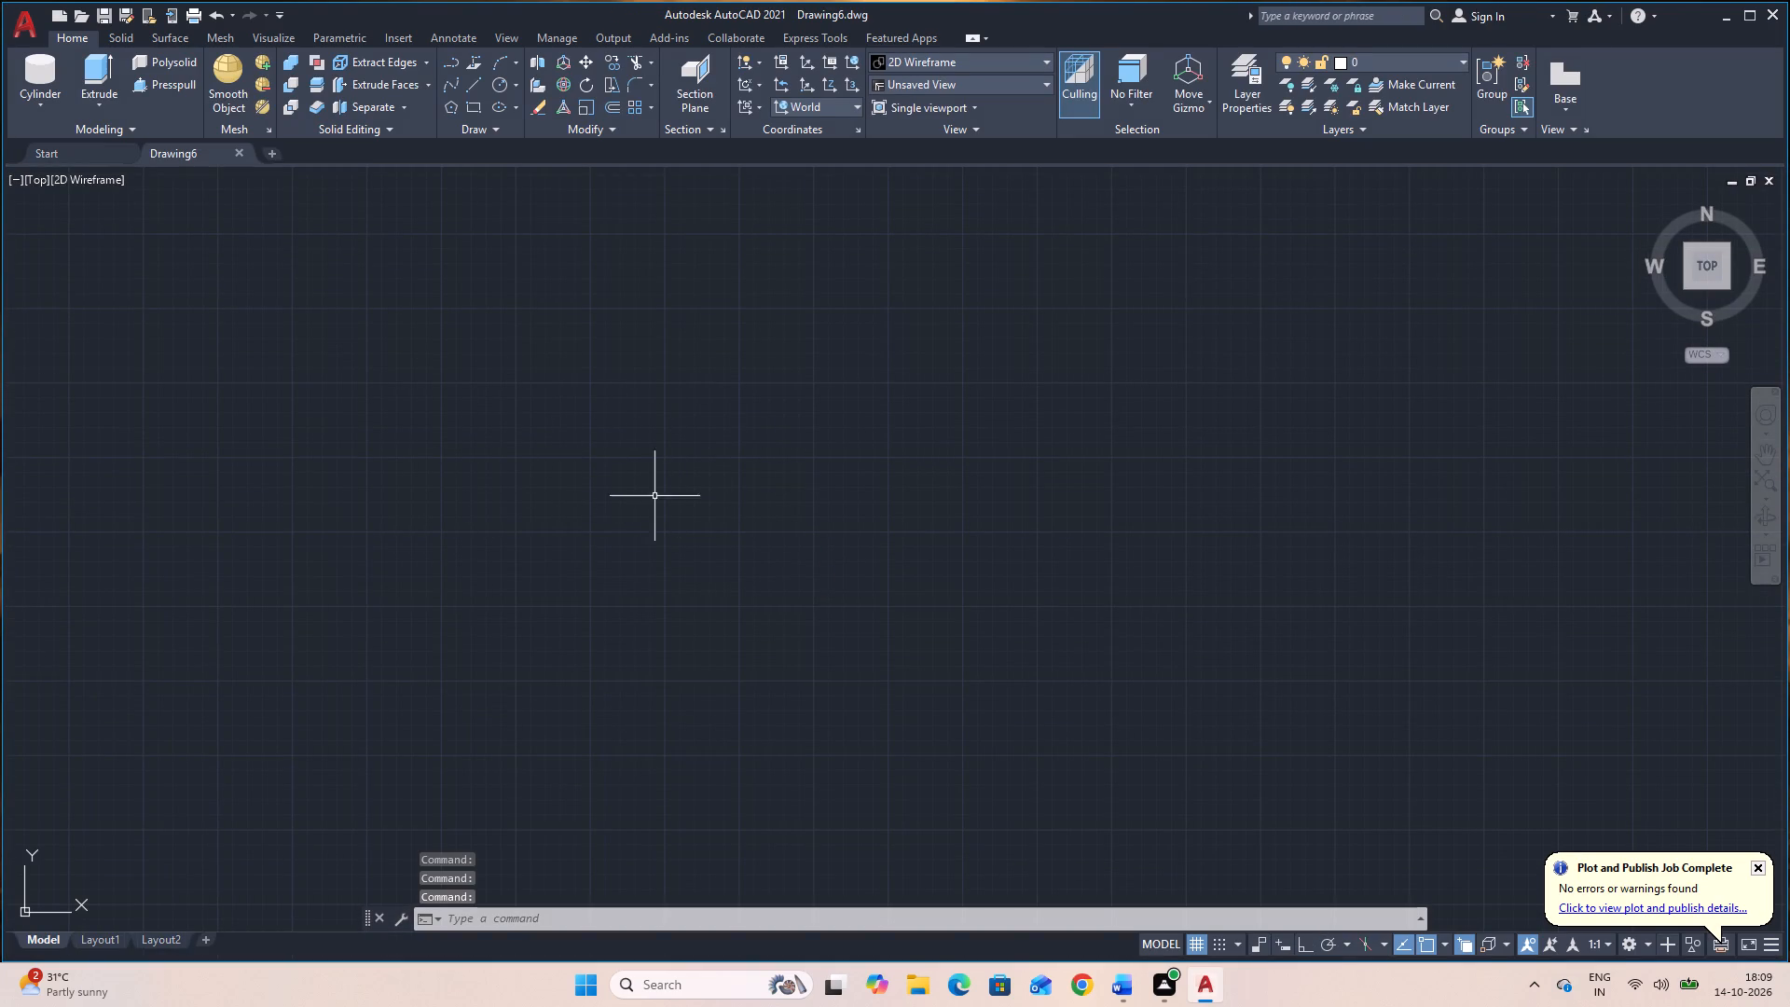
# Set the visual style to Shaded with edges and the view to SE Isometric.
pyautogui.click(974, 63)
pyautogui.click(984, 163)
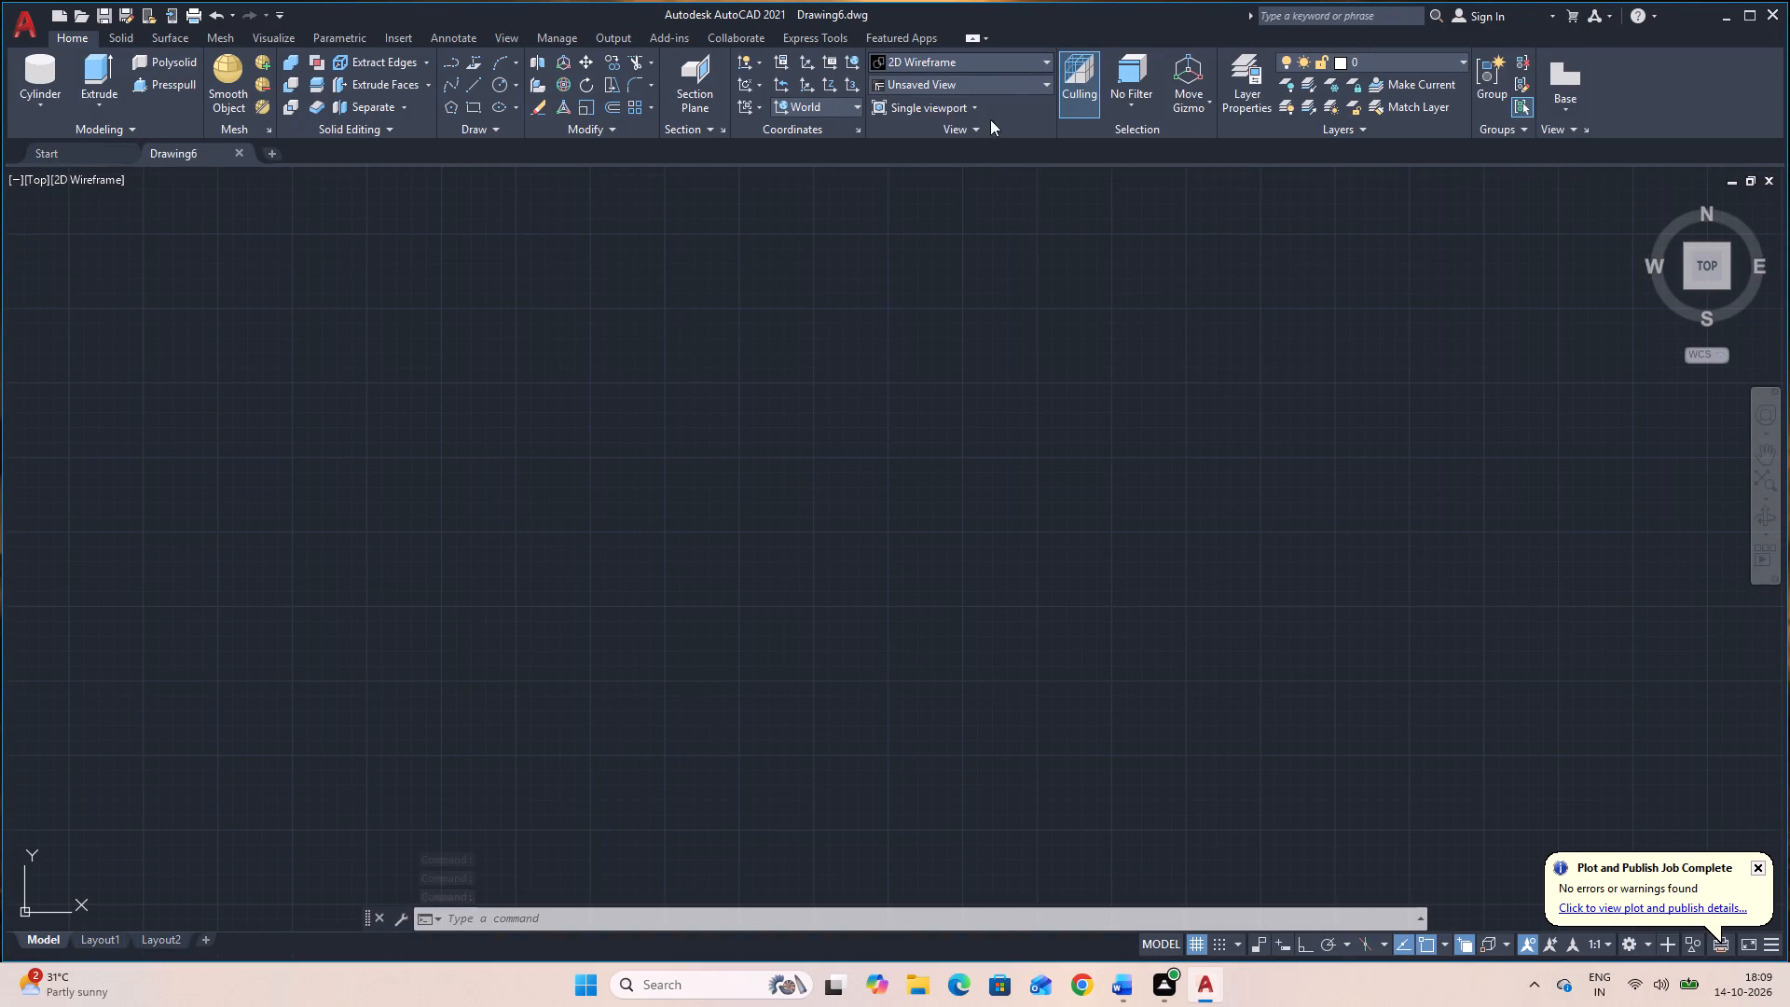
pyautogui.click(1003, 87)
pyautogui.click(989, 232)
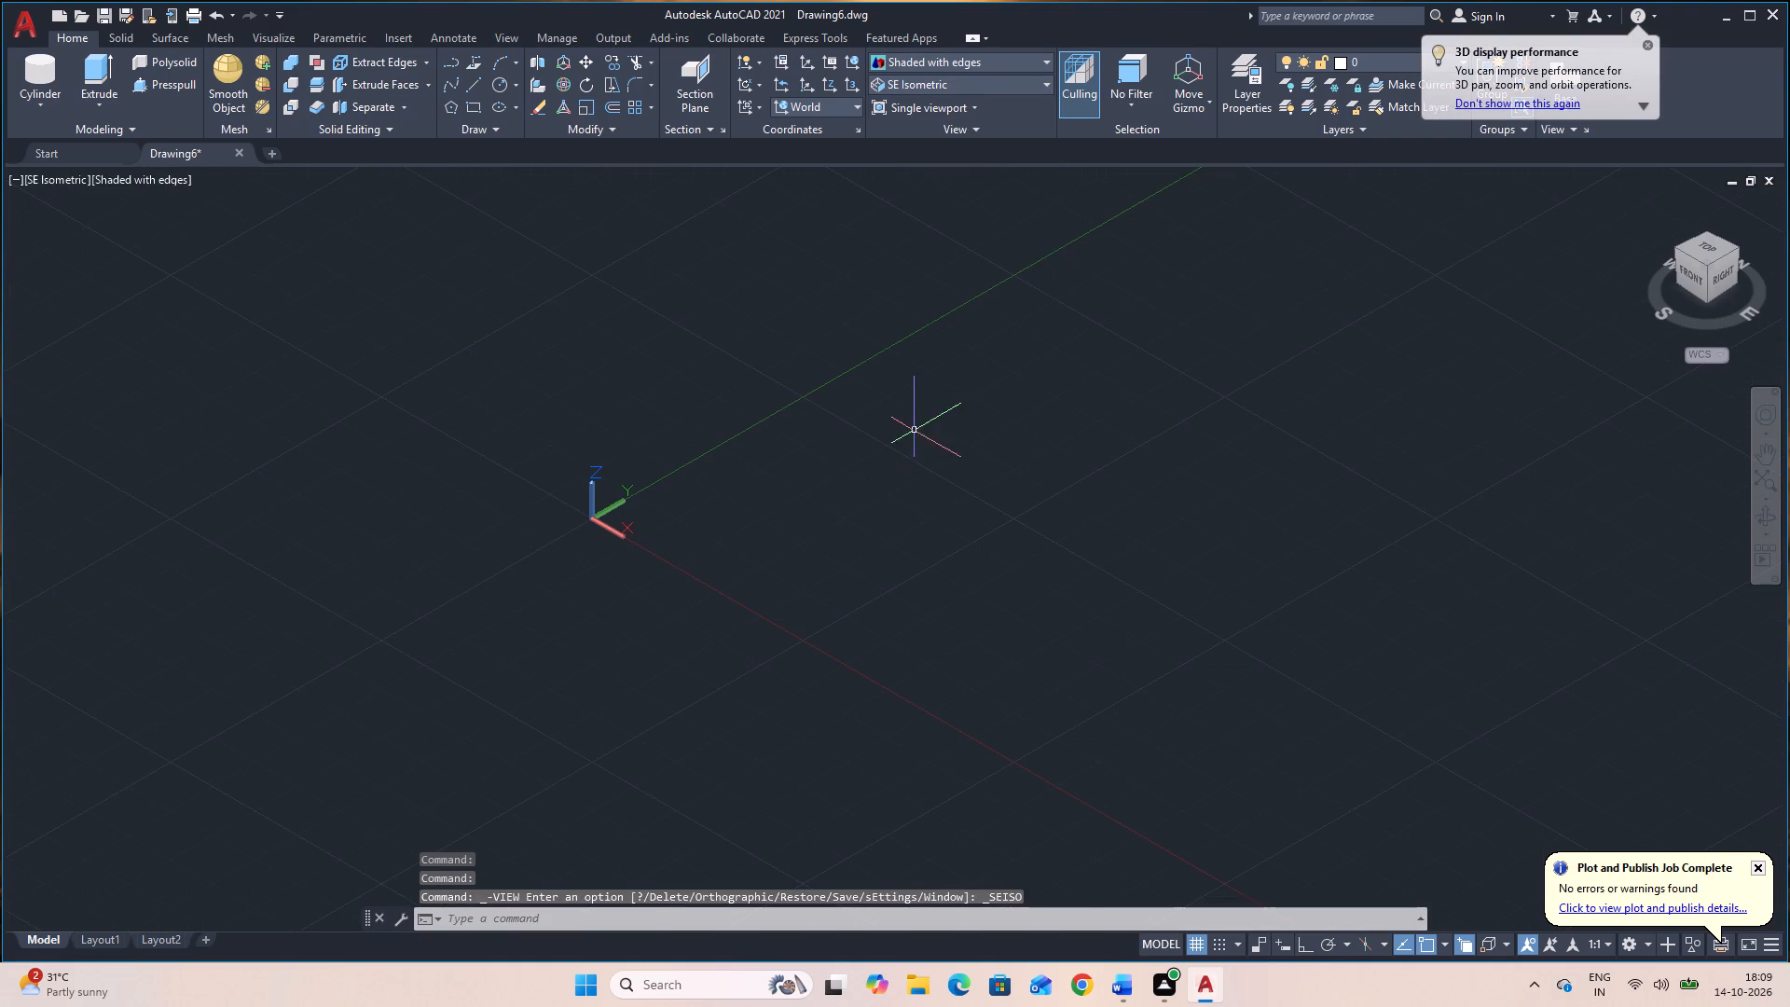
# Create a solid box with length 85 along X, width 25 along Y and height 180.
pyautogui.moveTo(864, 543); pyautogui.dragTo(733, 579, button='middle')
pyautogui.moveTo(870, 520); pyautogui.dragTo(589, 525, button='middle')
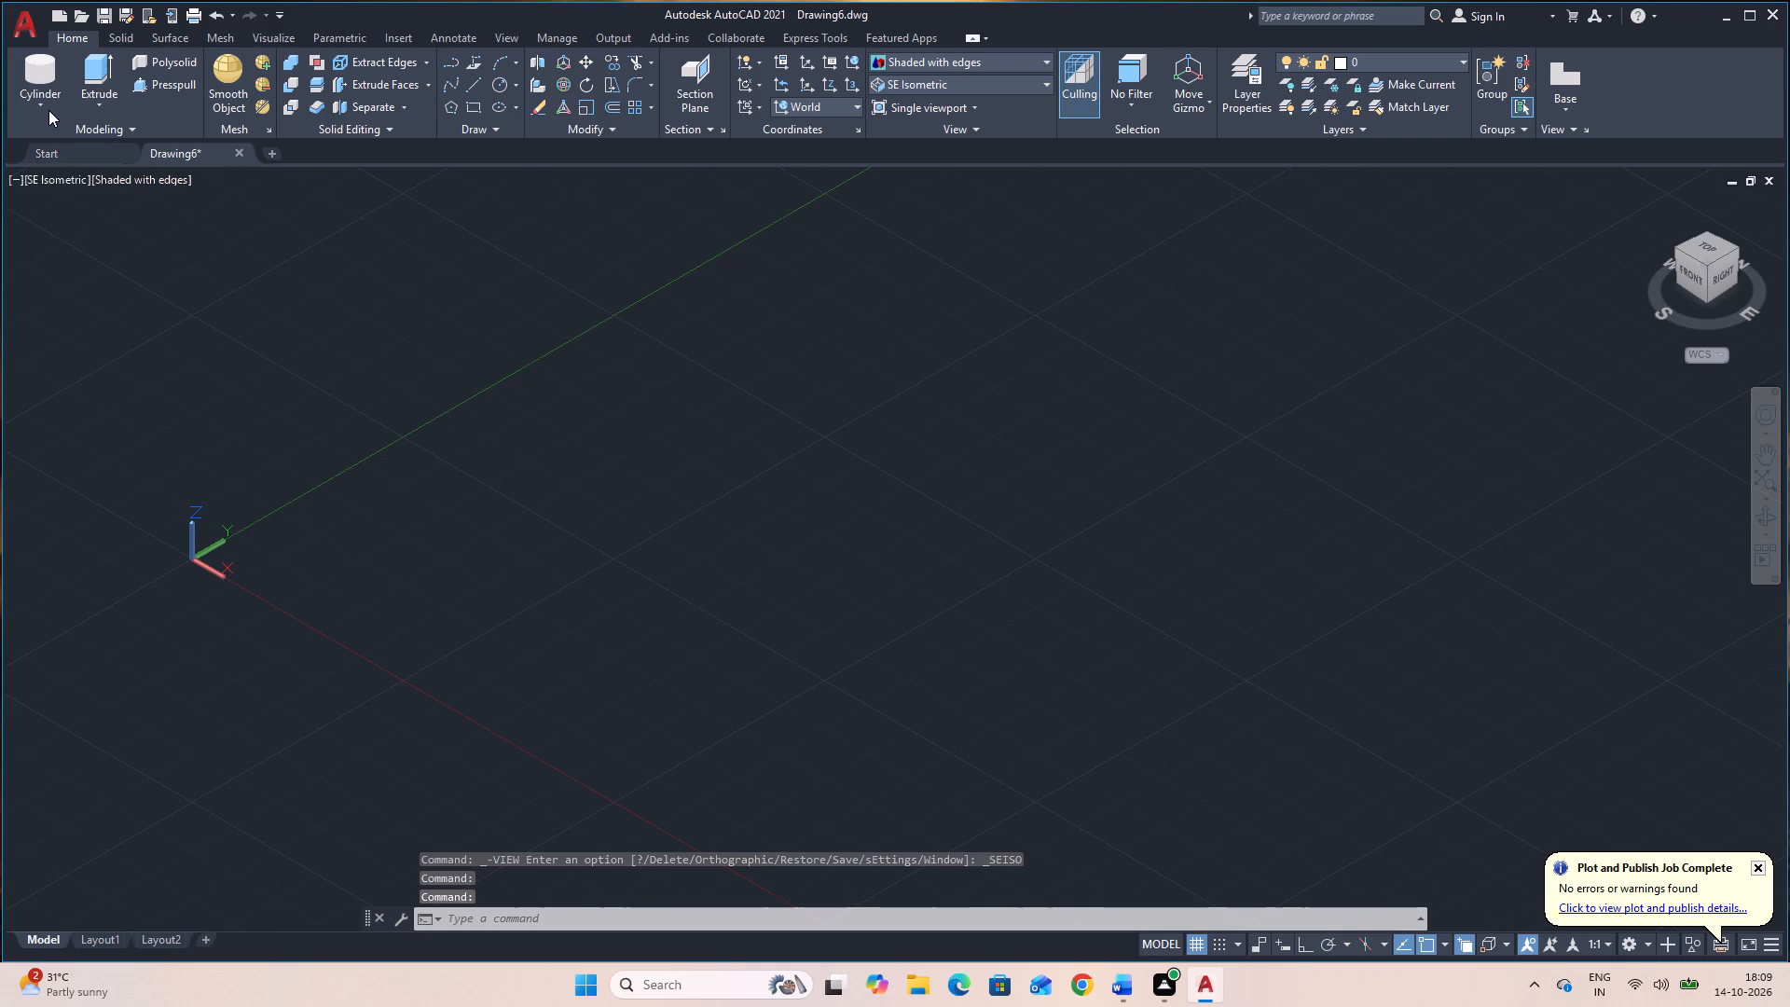
pyautogui.click(49, 110)
pyautogui.click(55, 144)
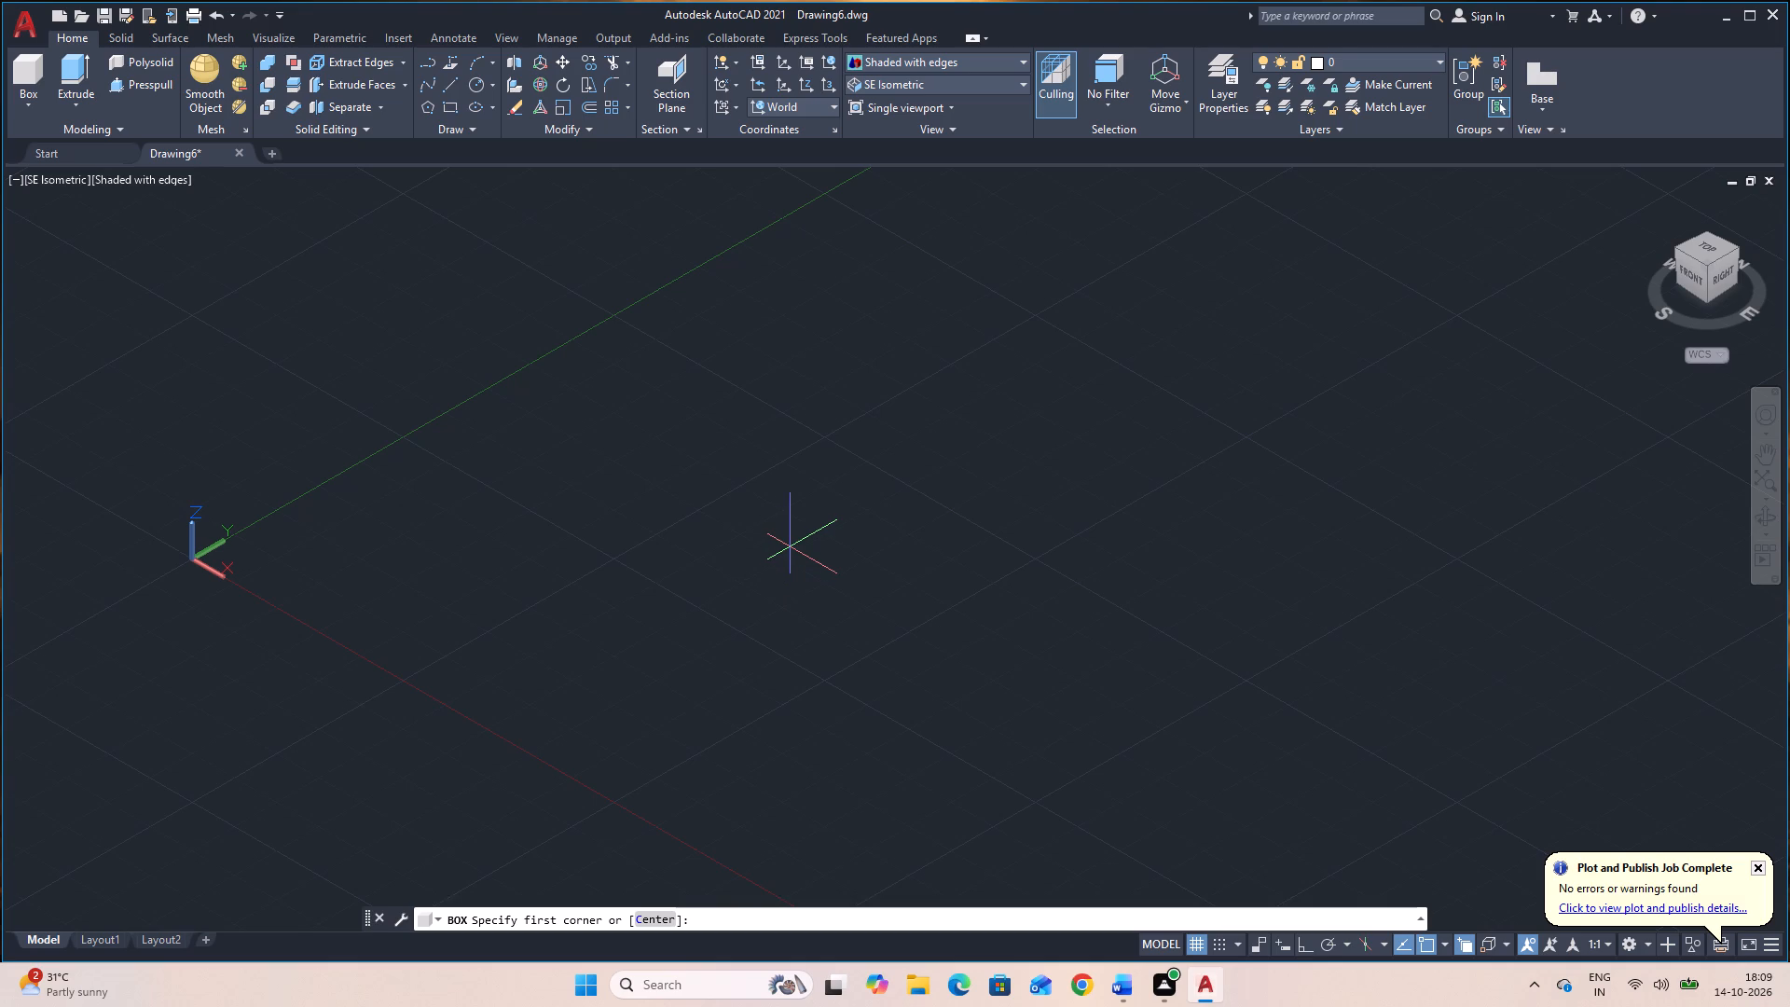
pyautogui.click(714, 566)
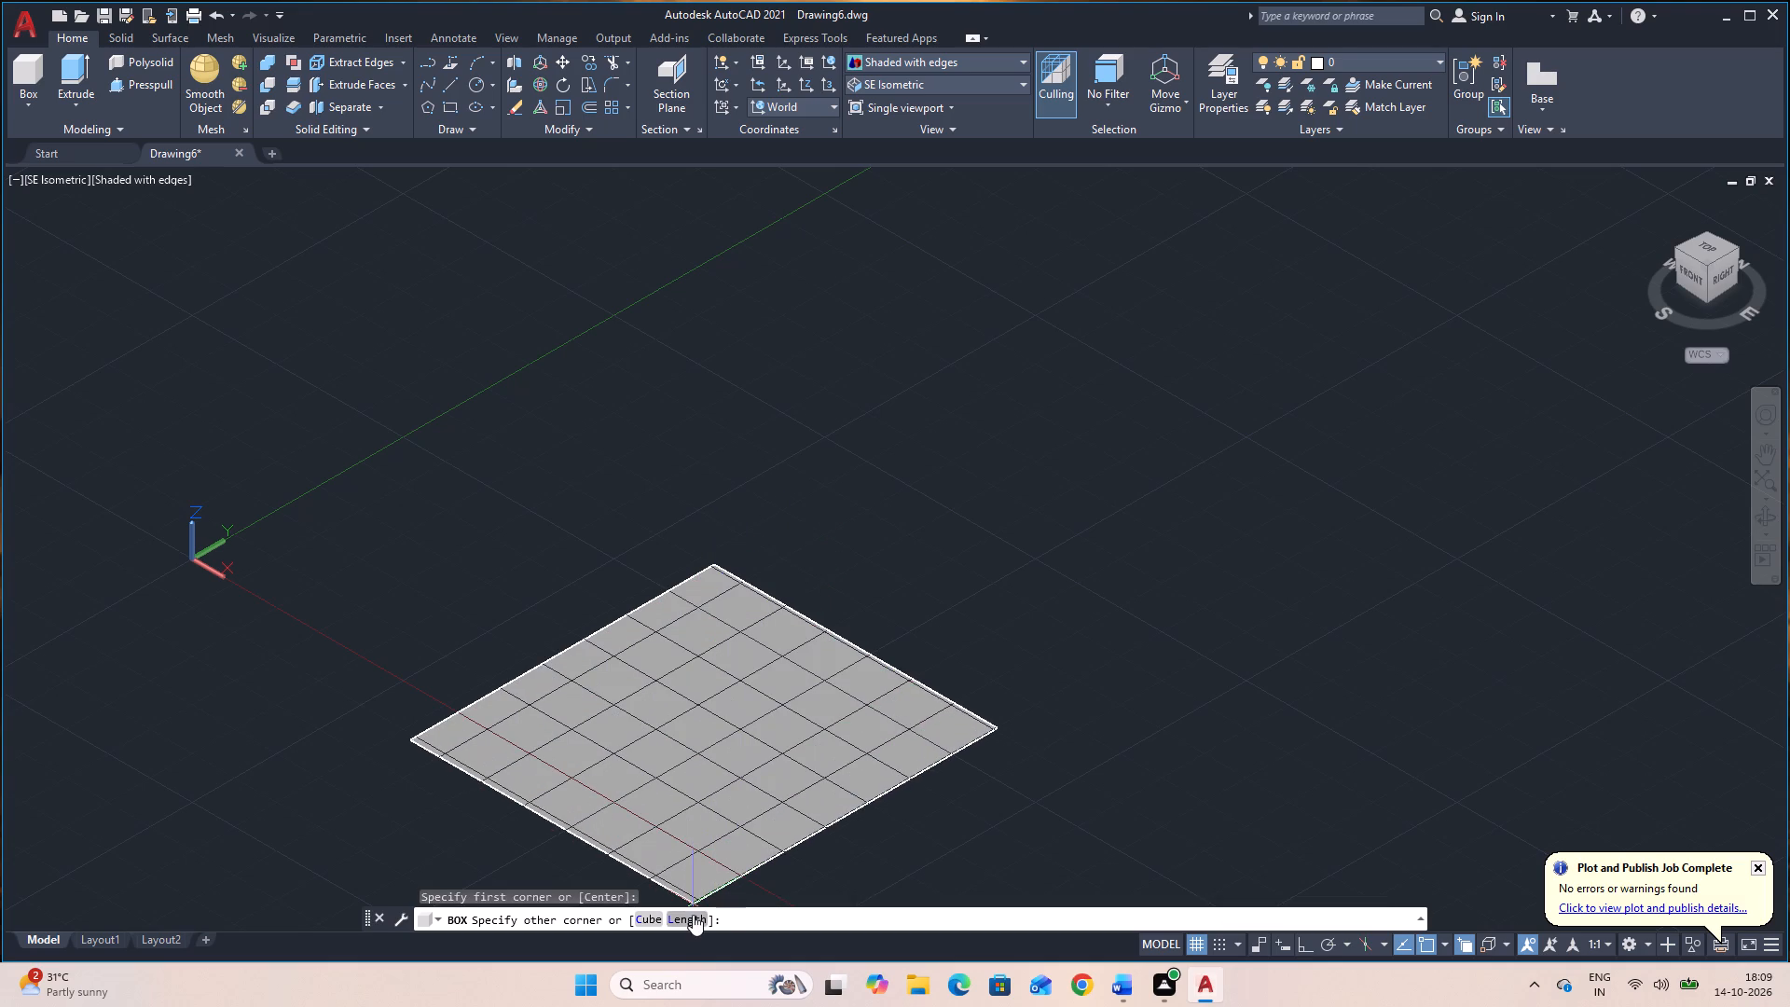
pyautogui.click(694, 915)
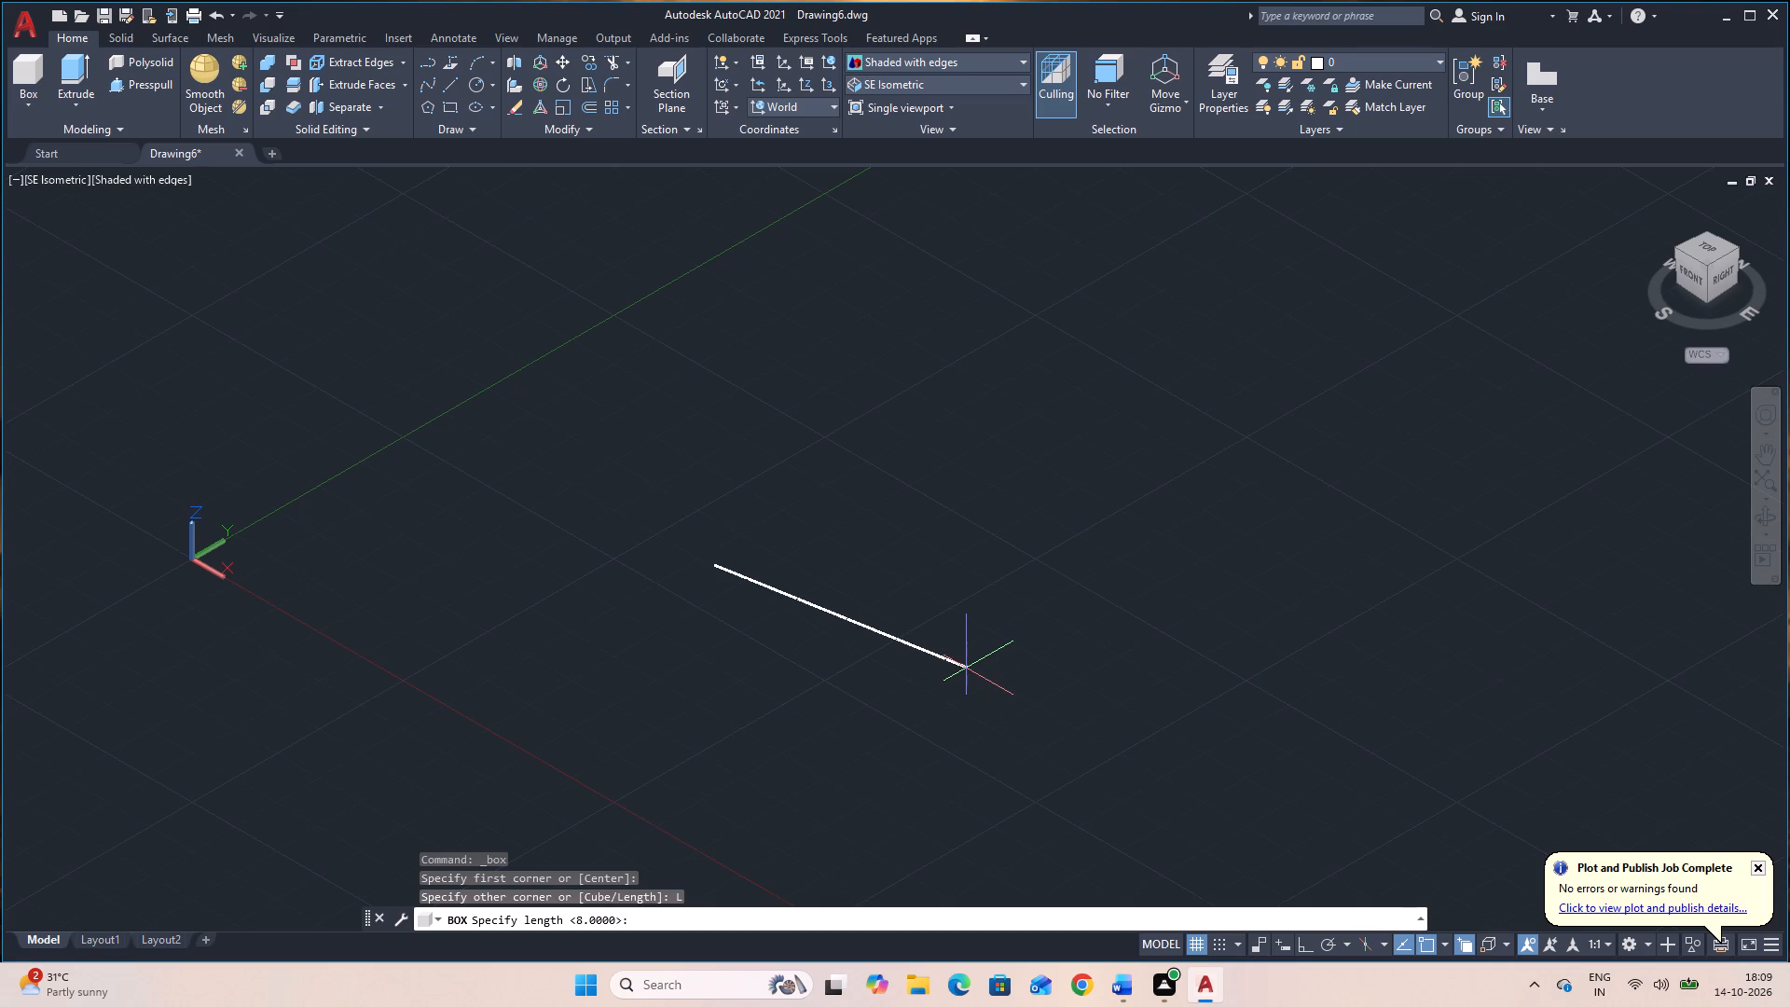
pyautogui.press('F8')
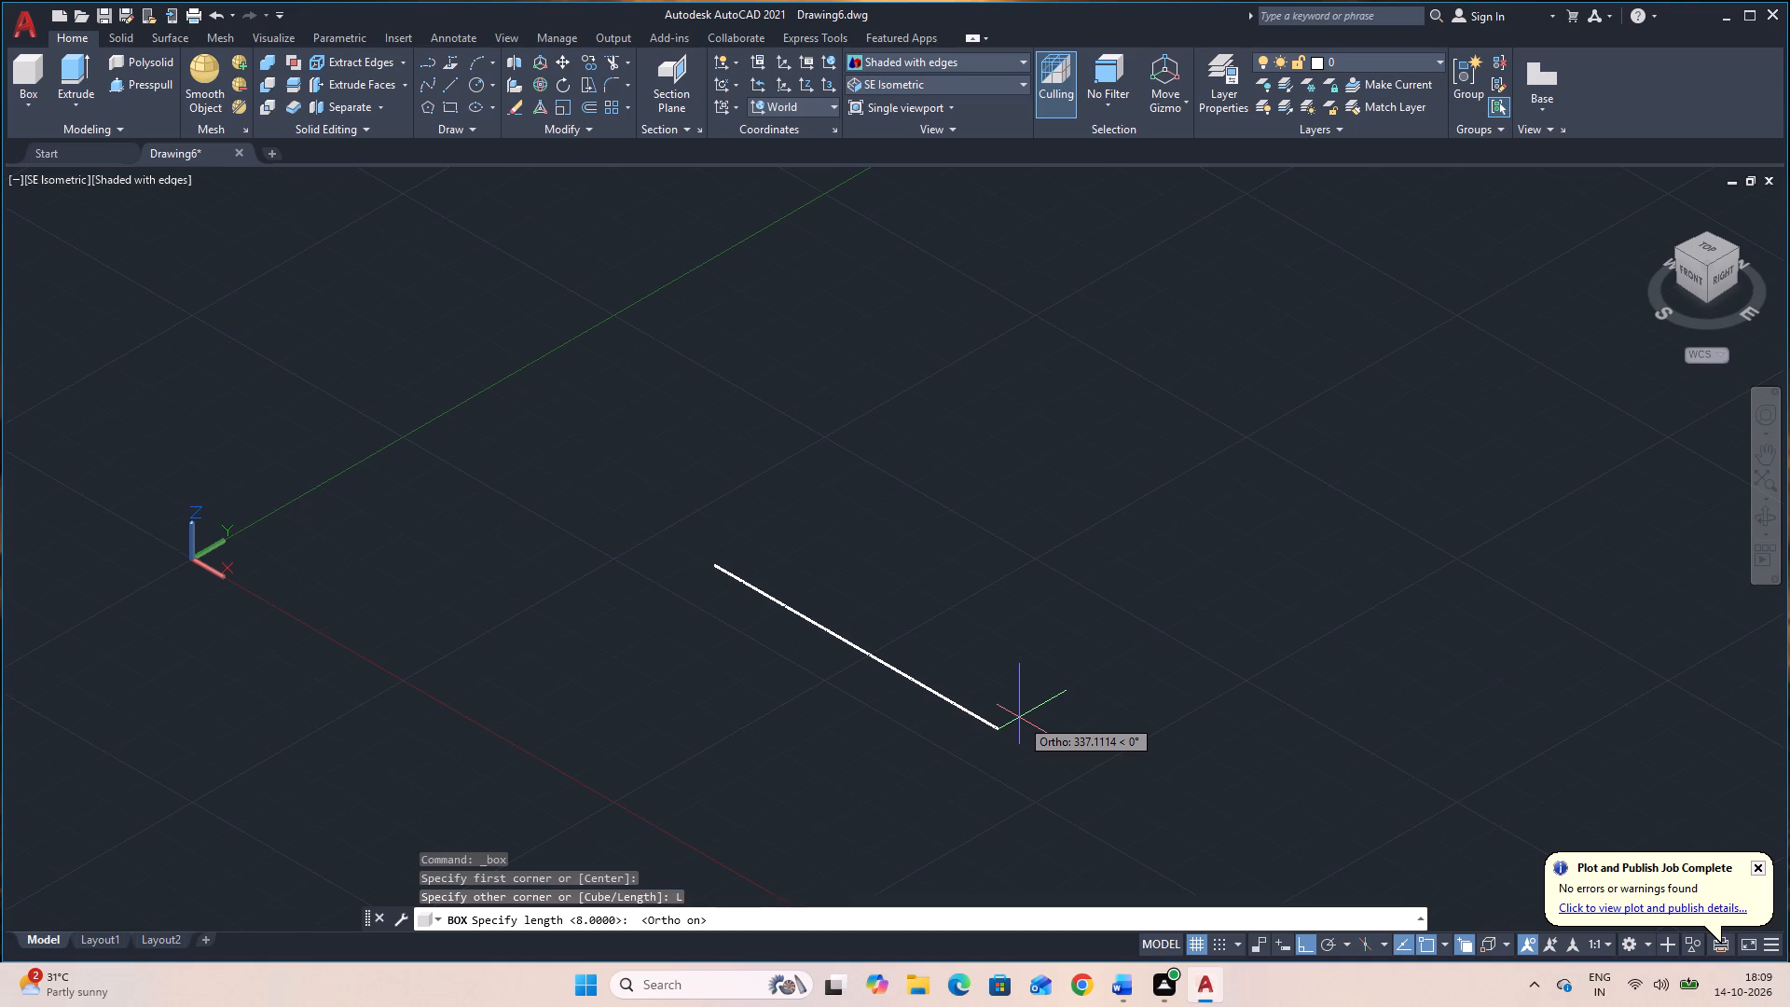
pyautogui.write('85')
pyautogui.press('Return')
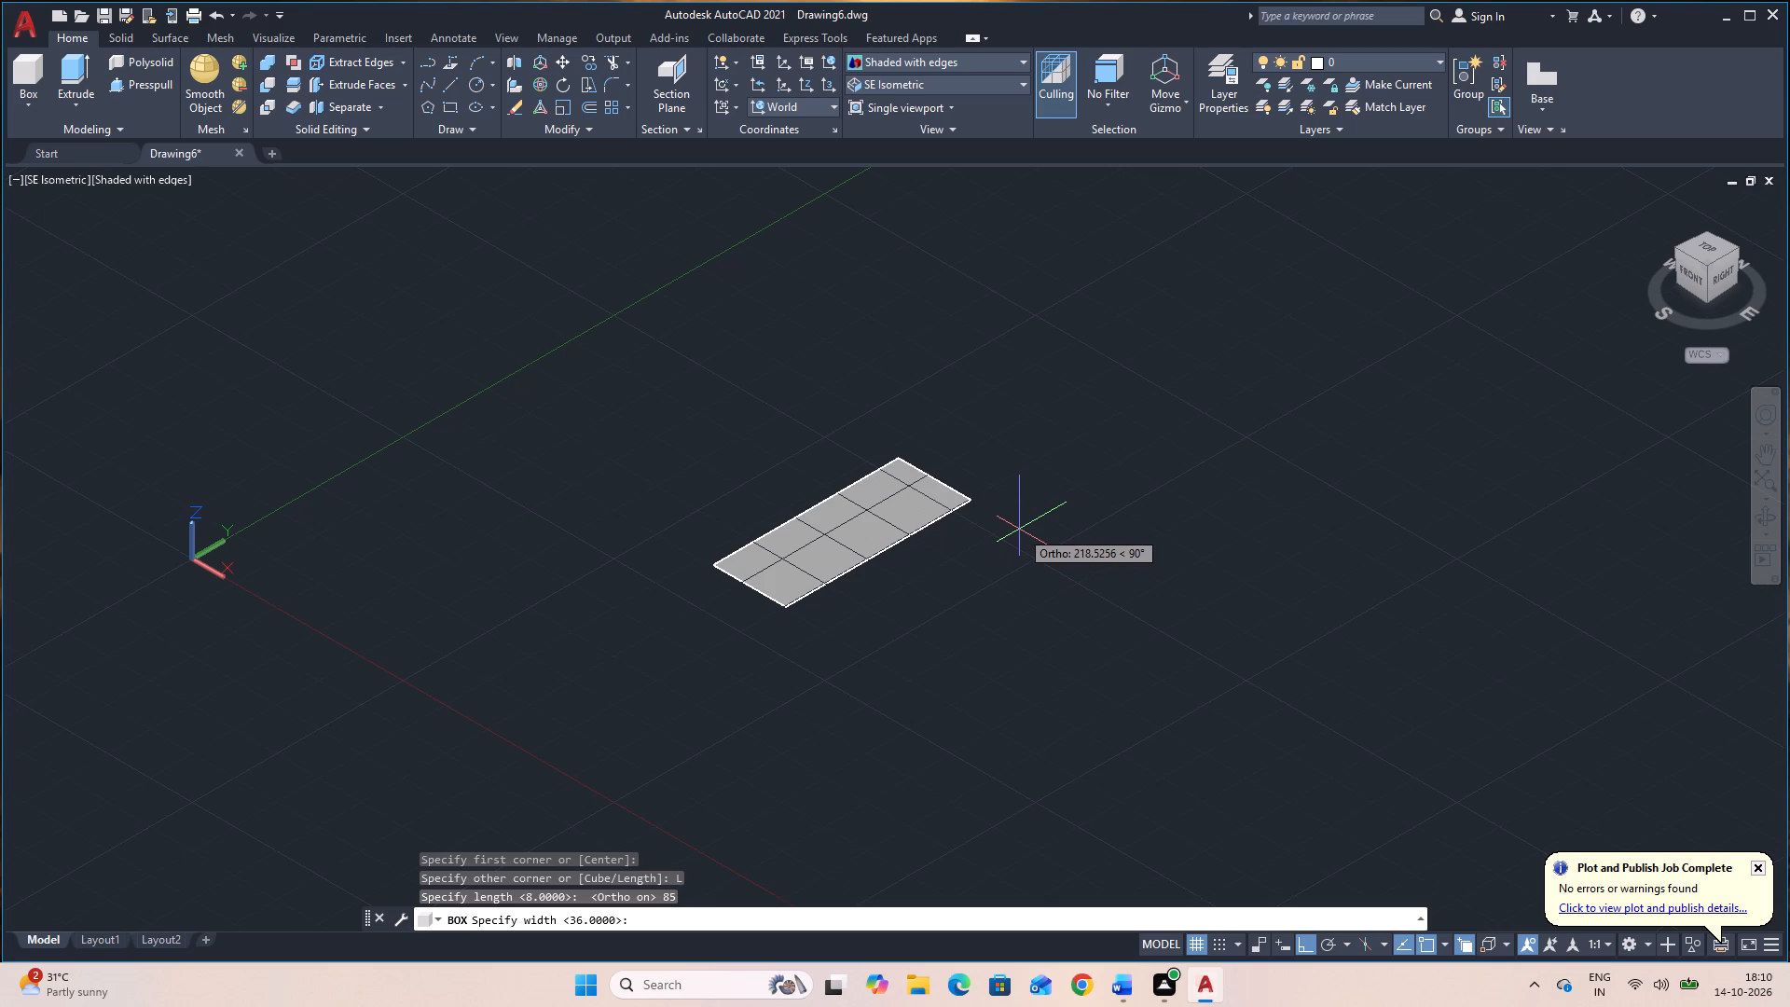
pyautogui.write('25')
pyautogui.press('Return')
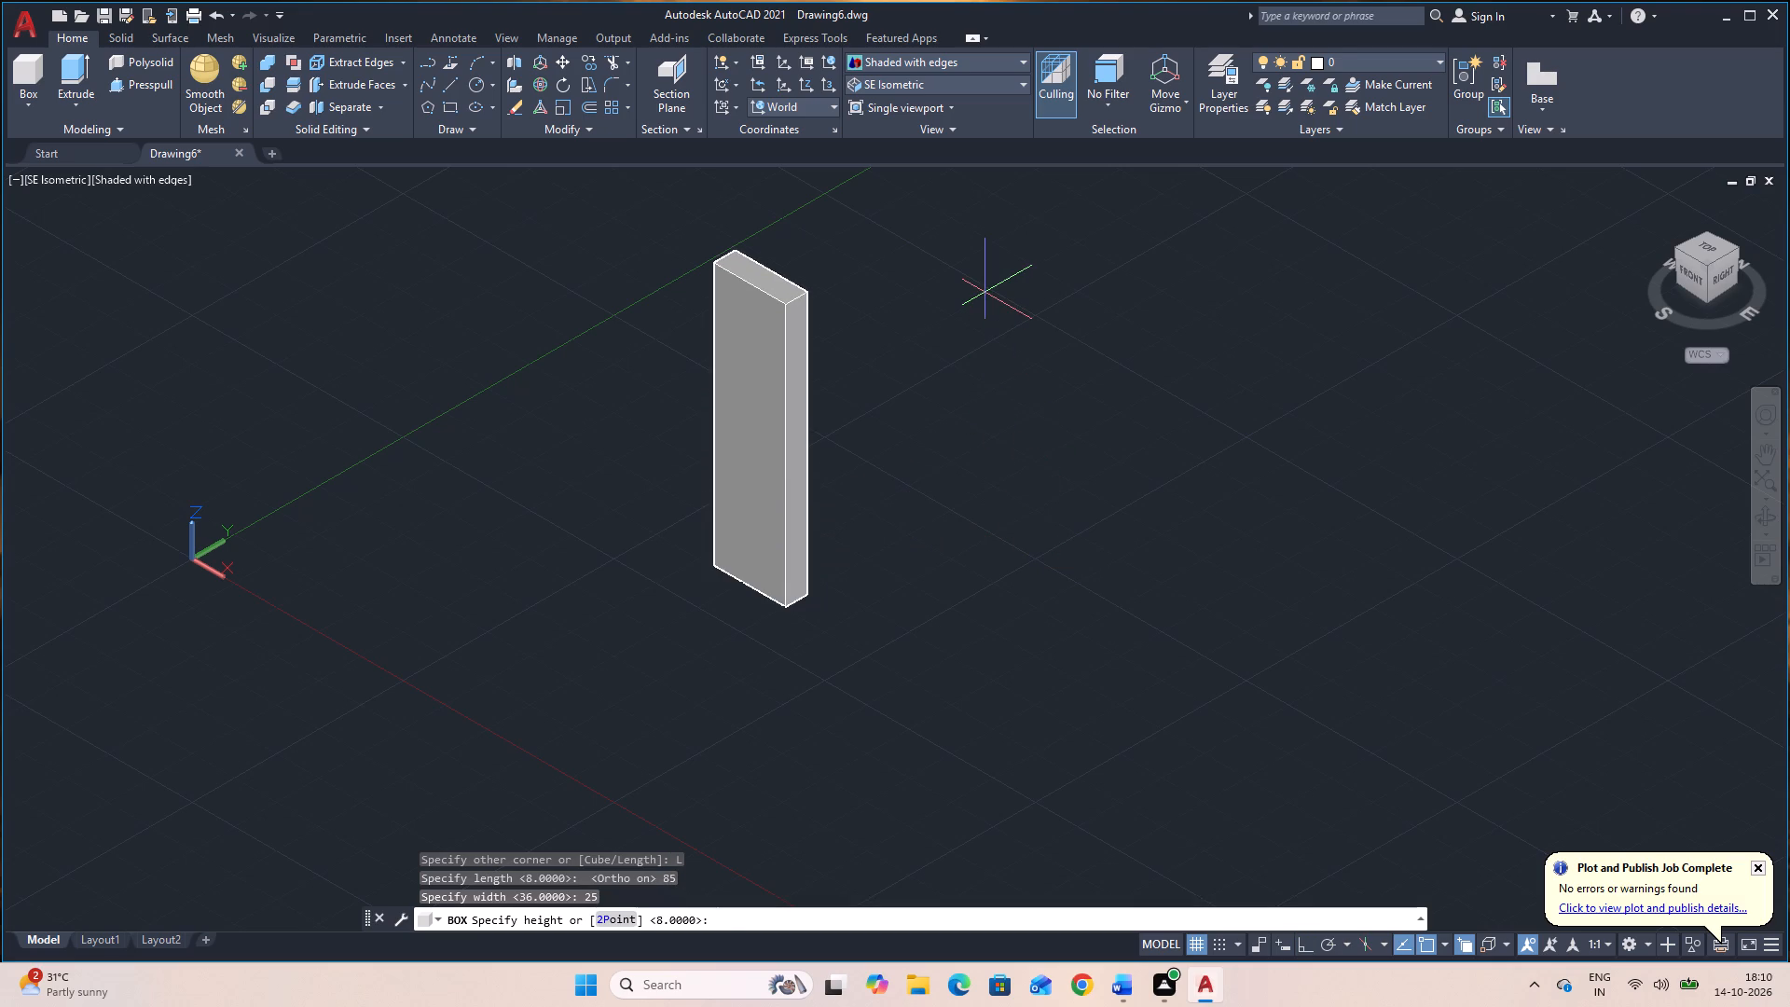
pyautogui.write('180')
pyautogui.press('Return')
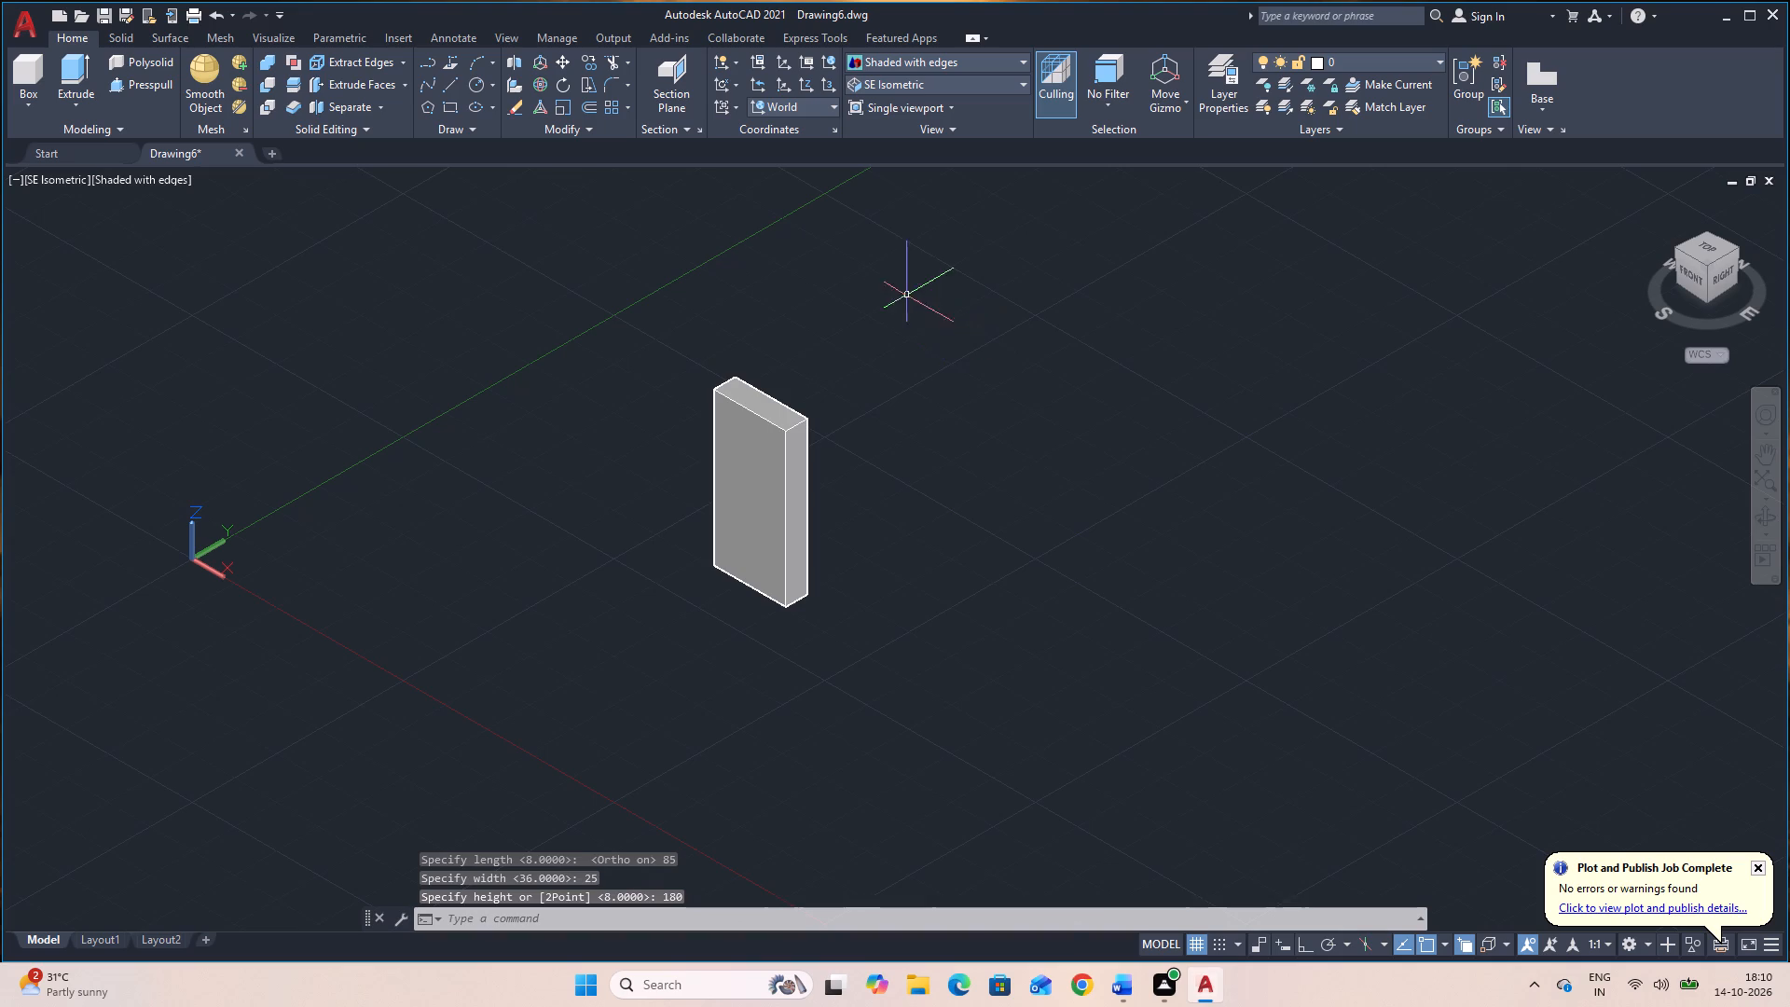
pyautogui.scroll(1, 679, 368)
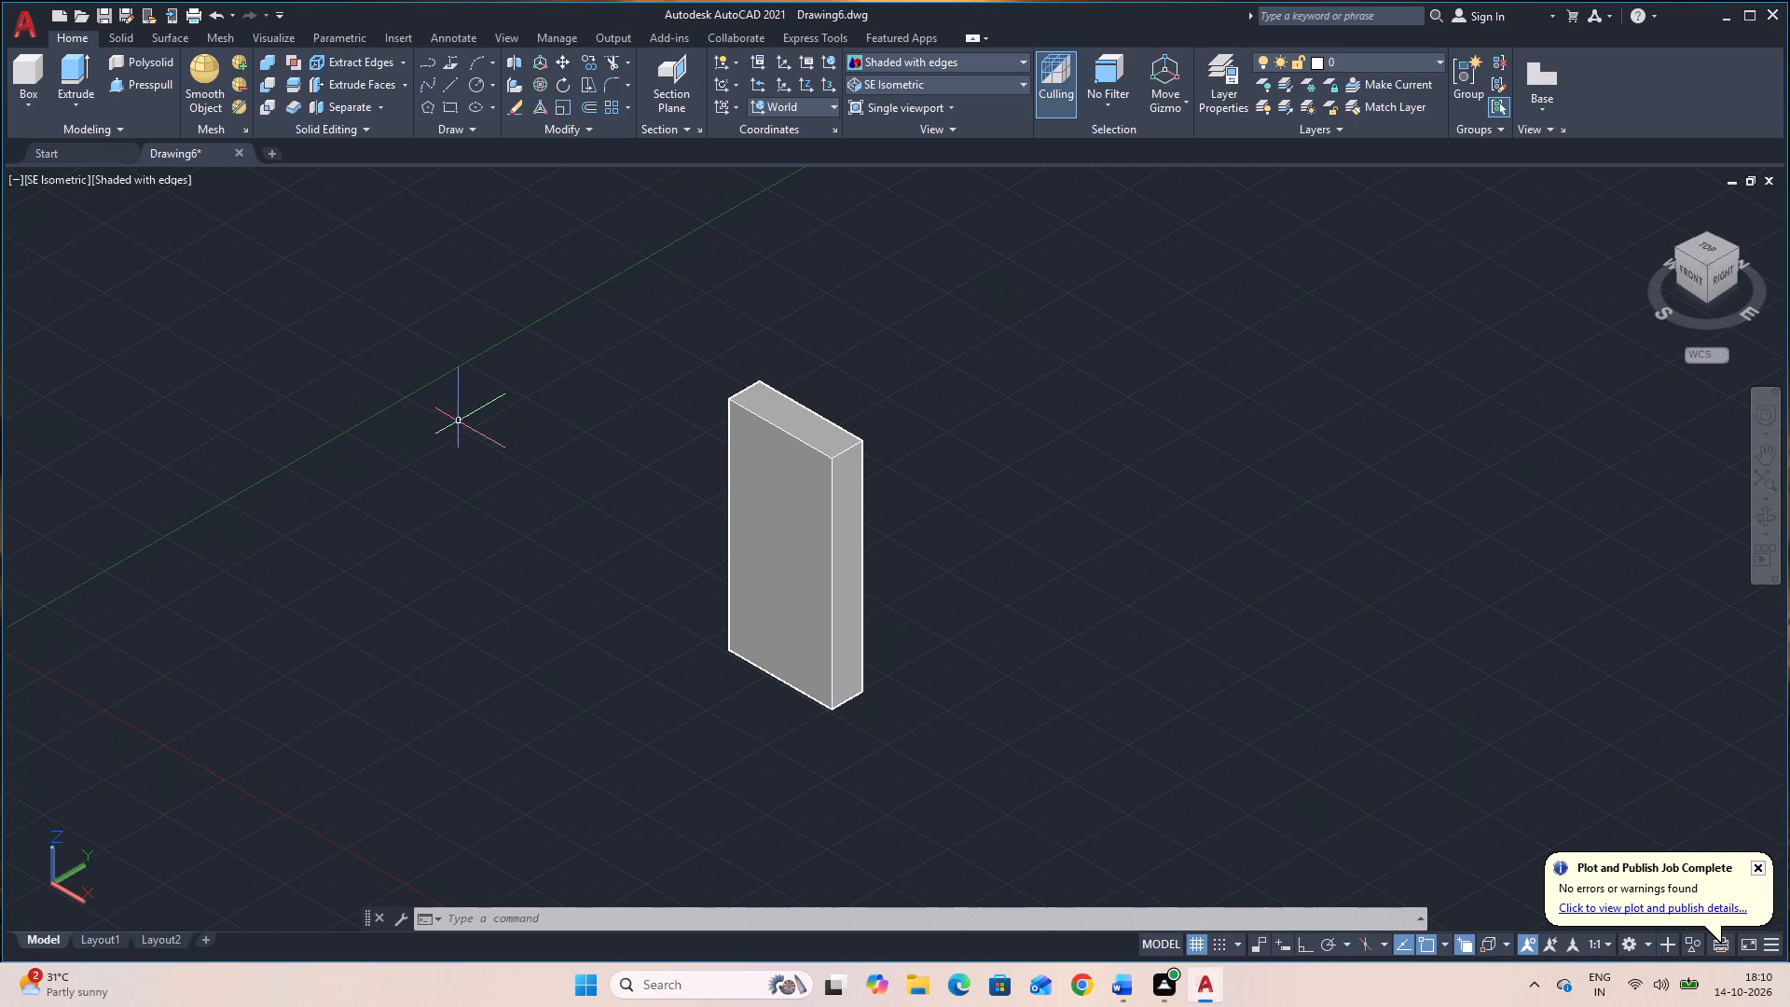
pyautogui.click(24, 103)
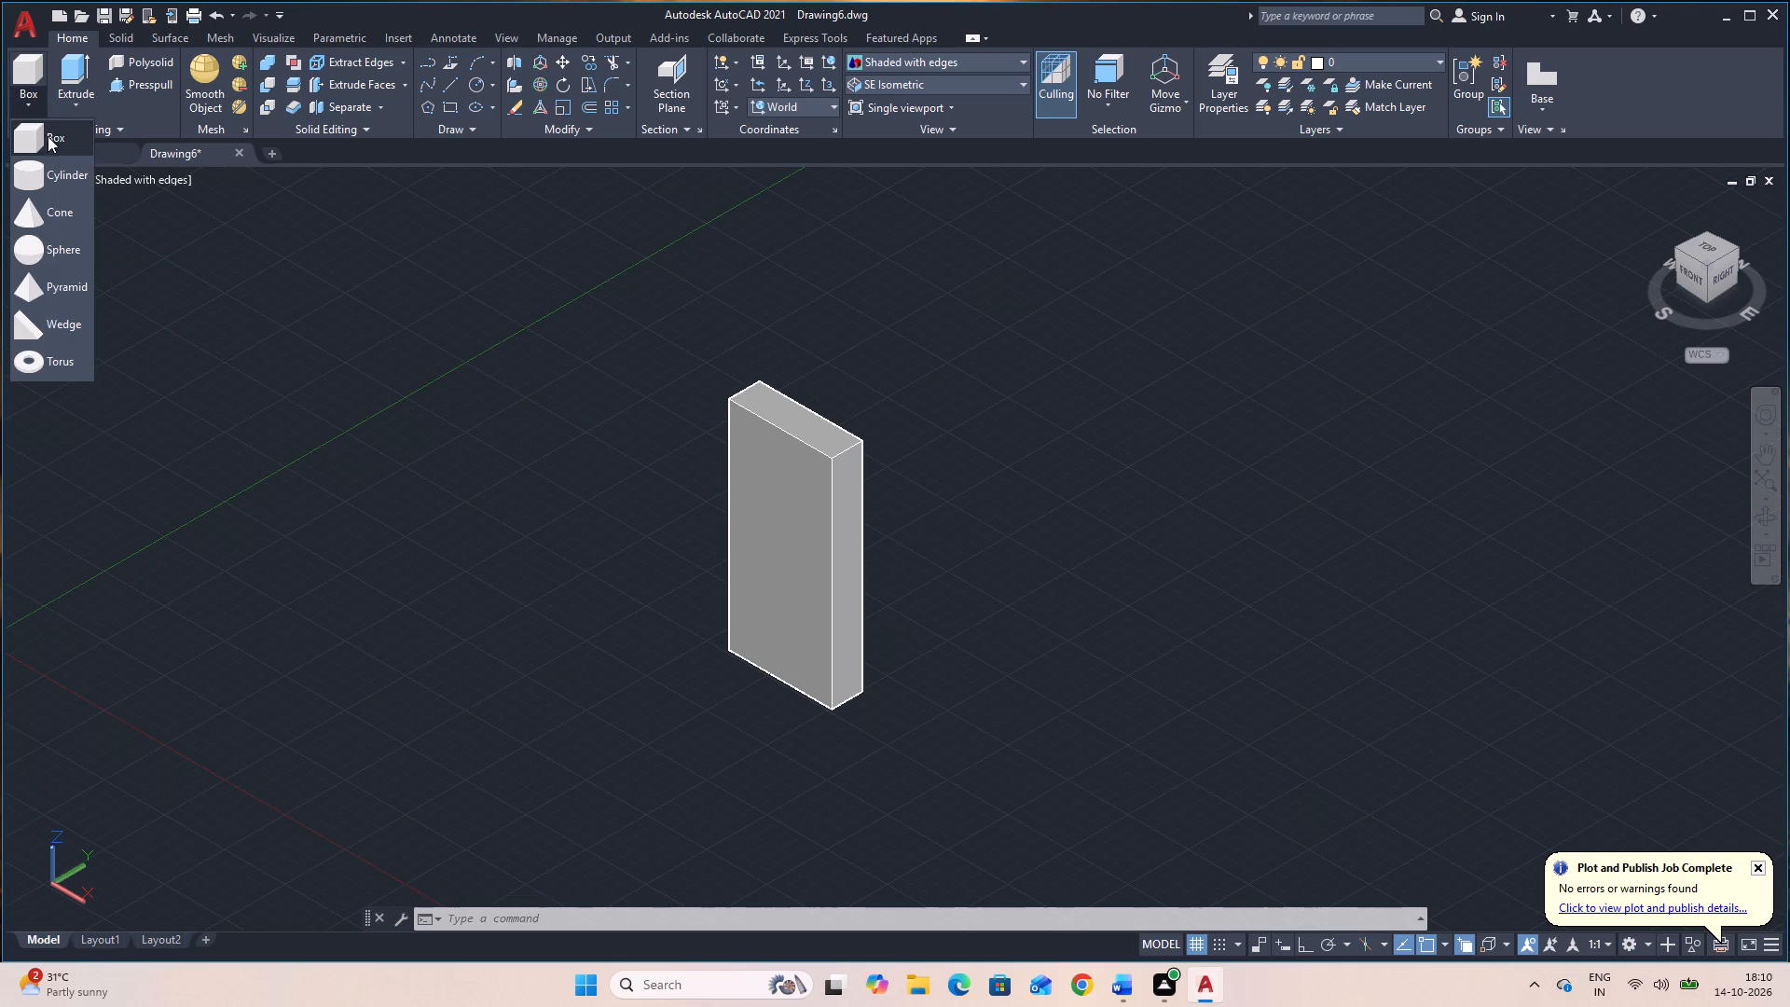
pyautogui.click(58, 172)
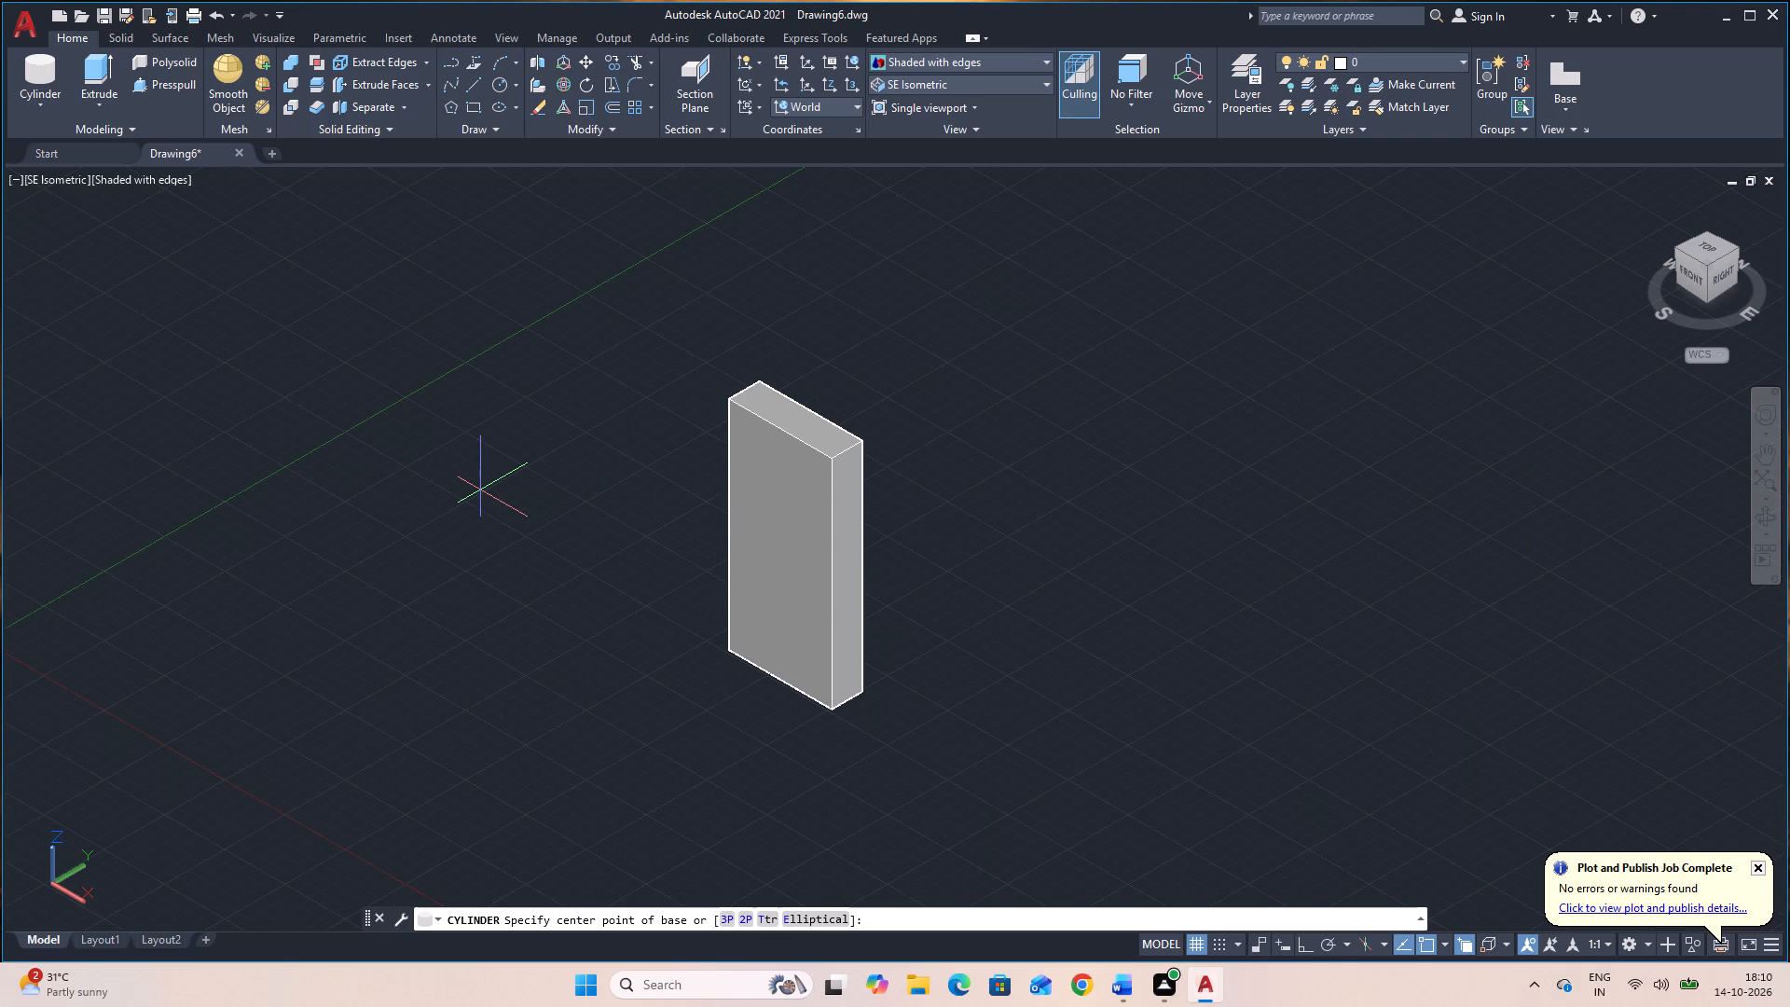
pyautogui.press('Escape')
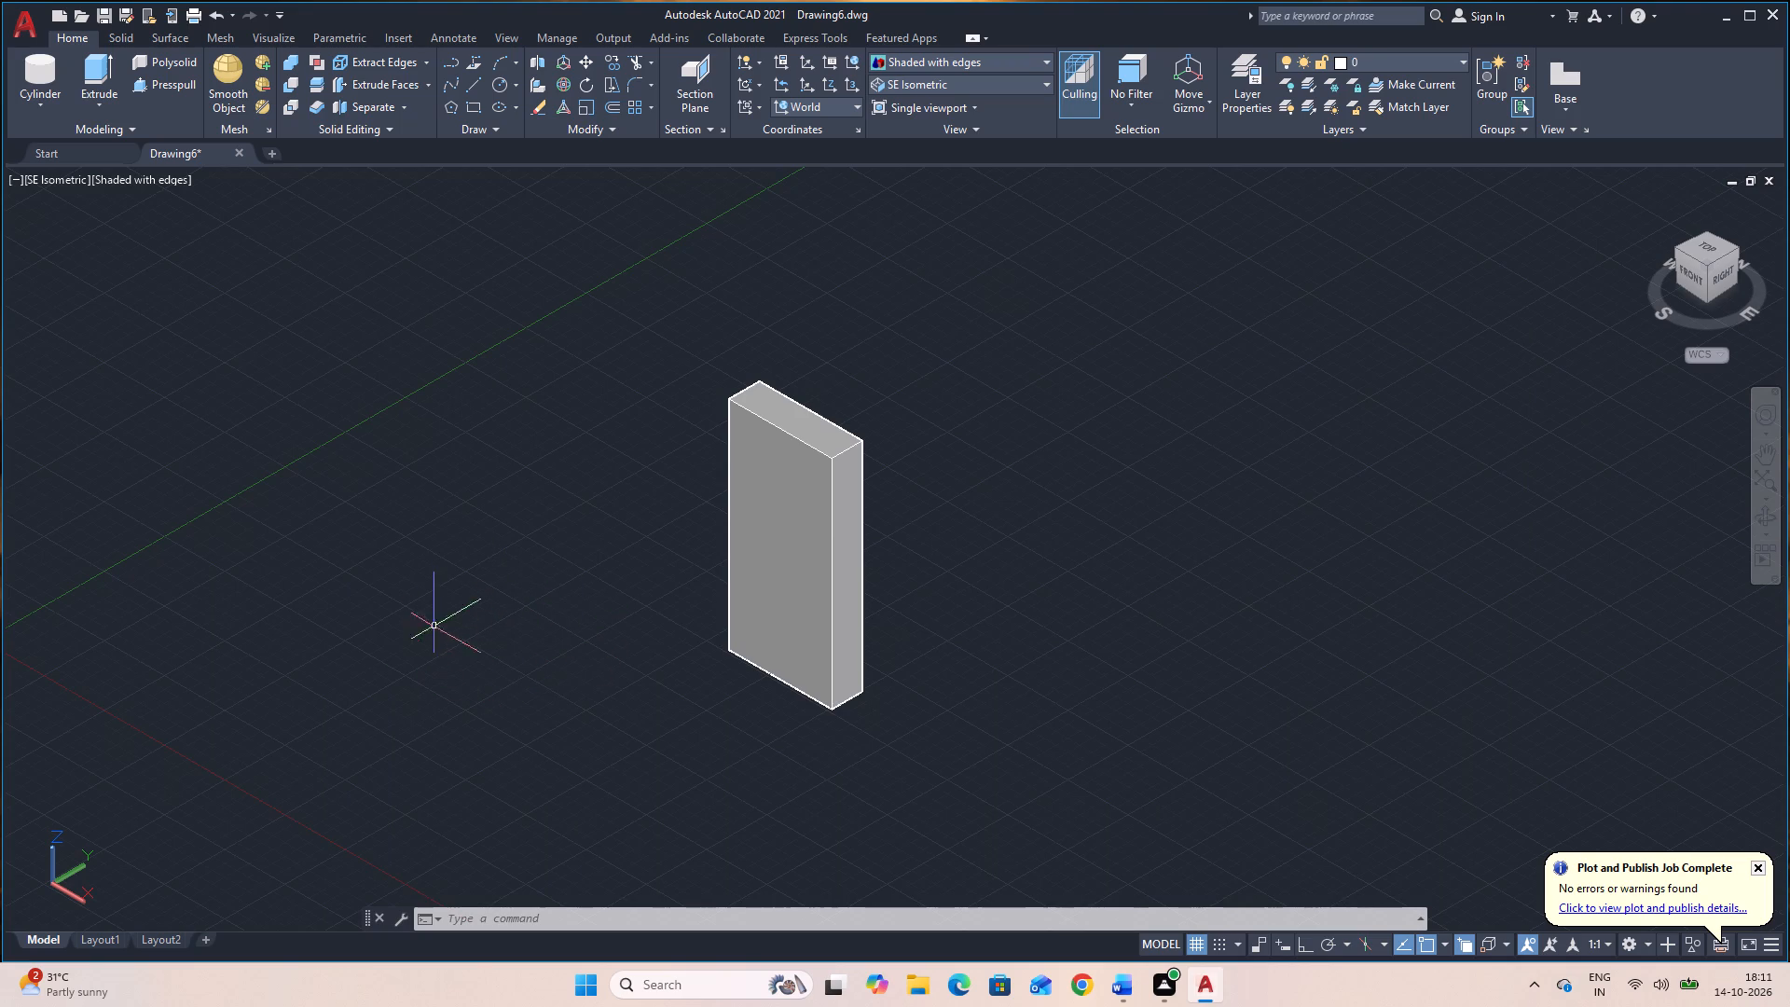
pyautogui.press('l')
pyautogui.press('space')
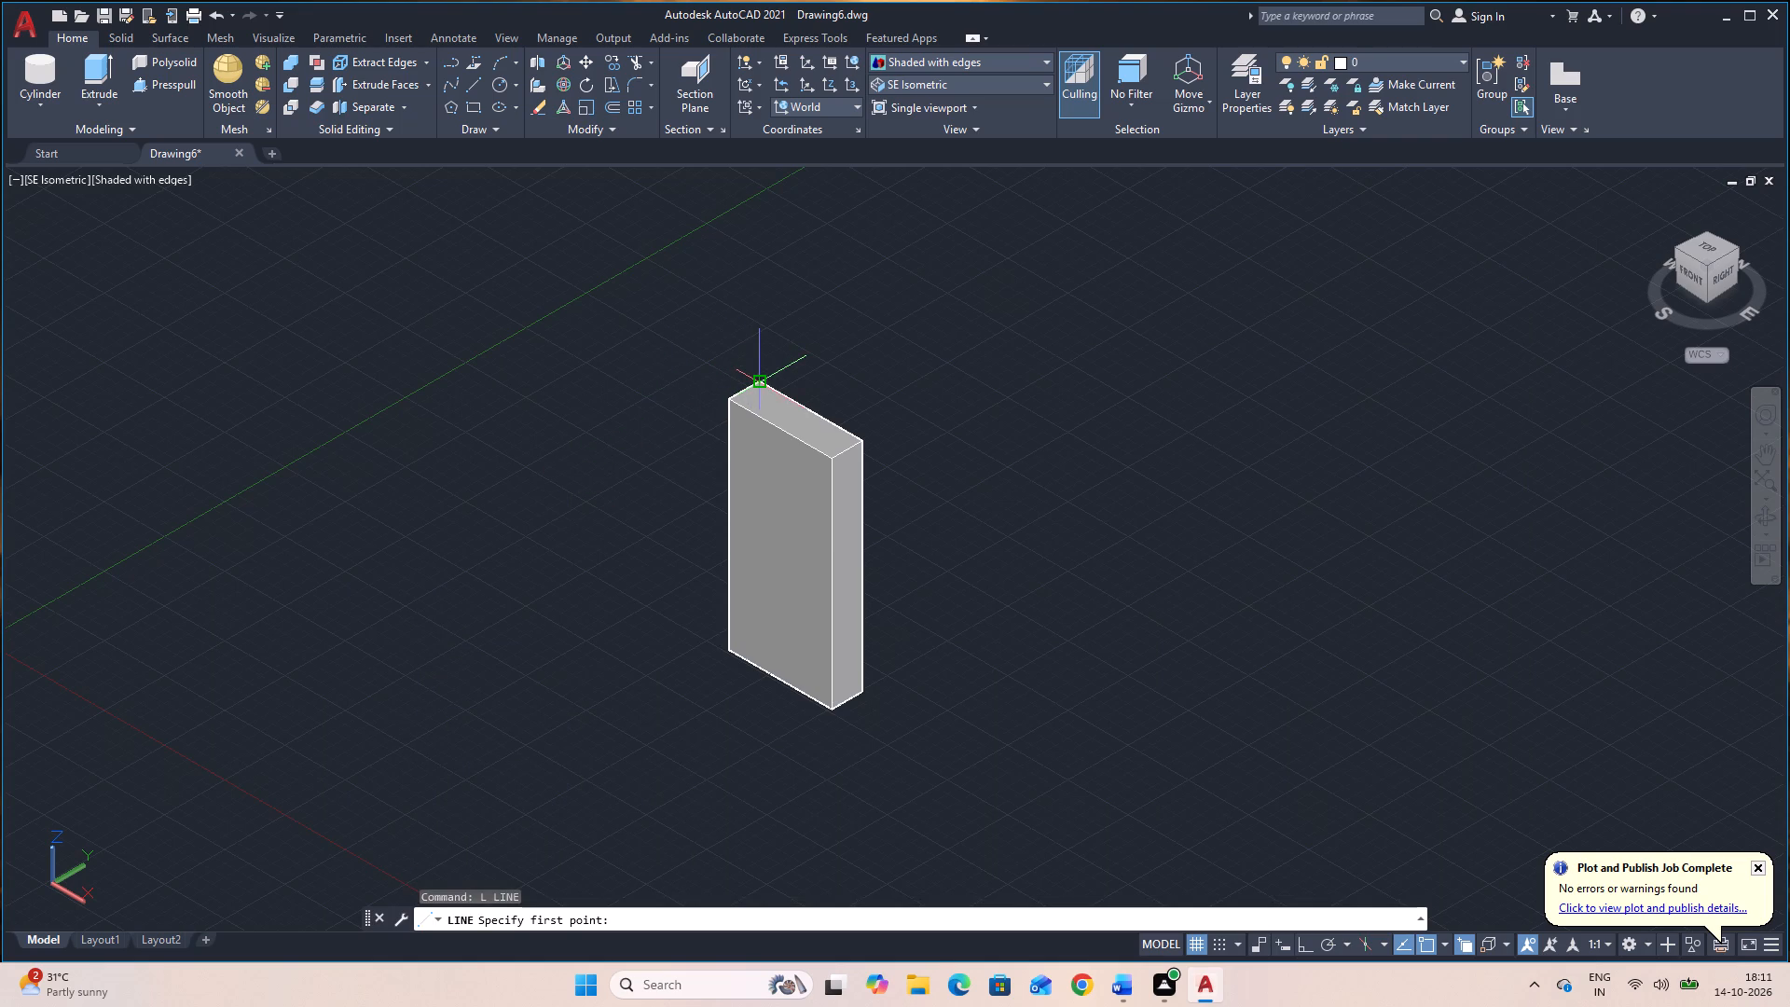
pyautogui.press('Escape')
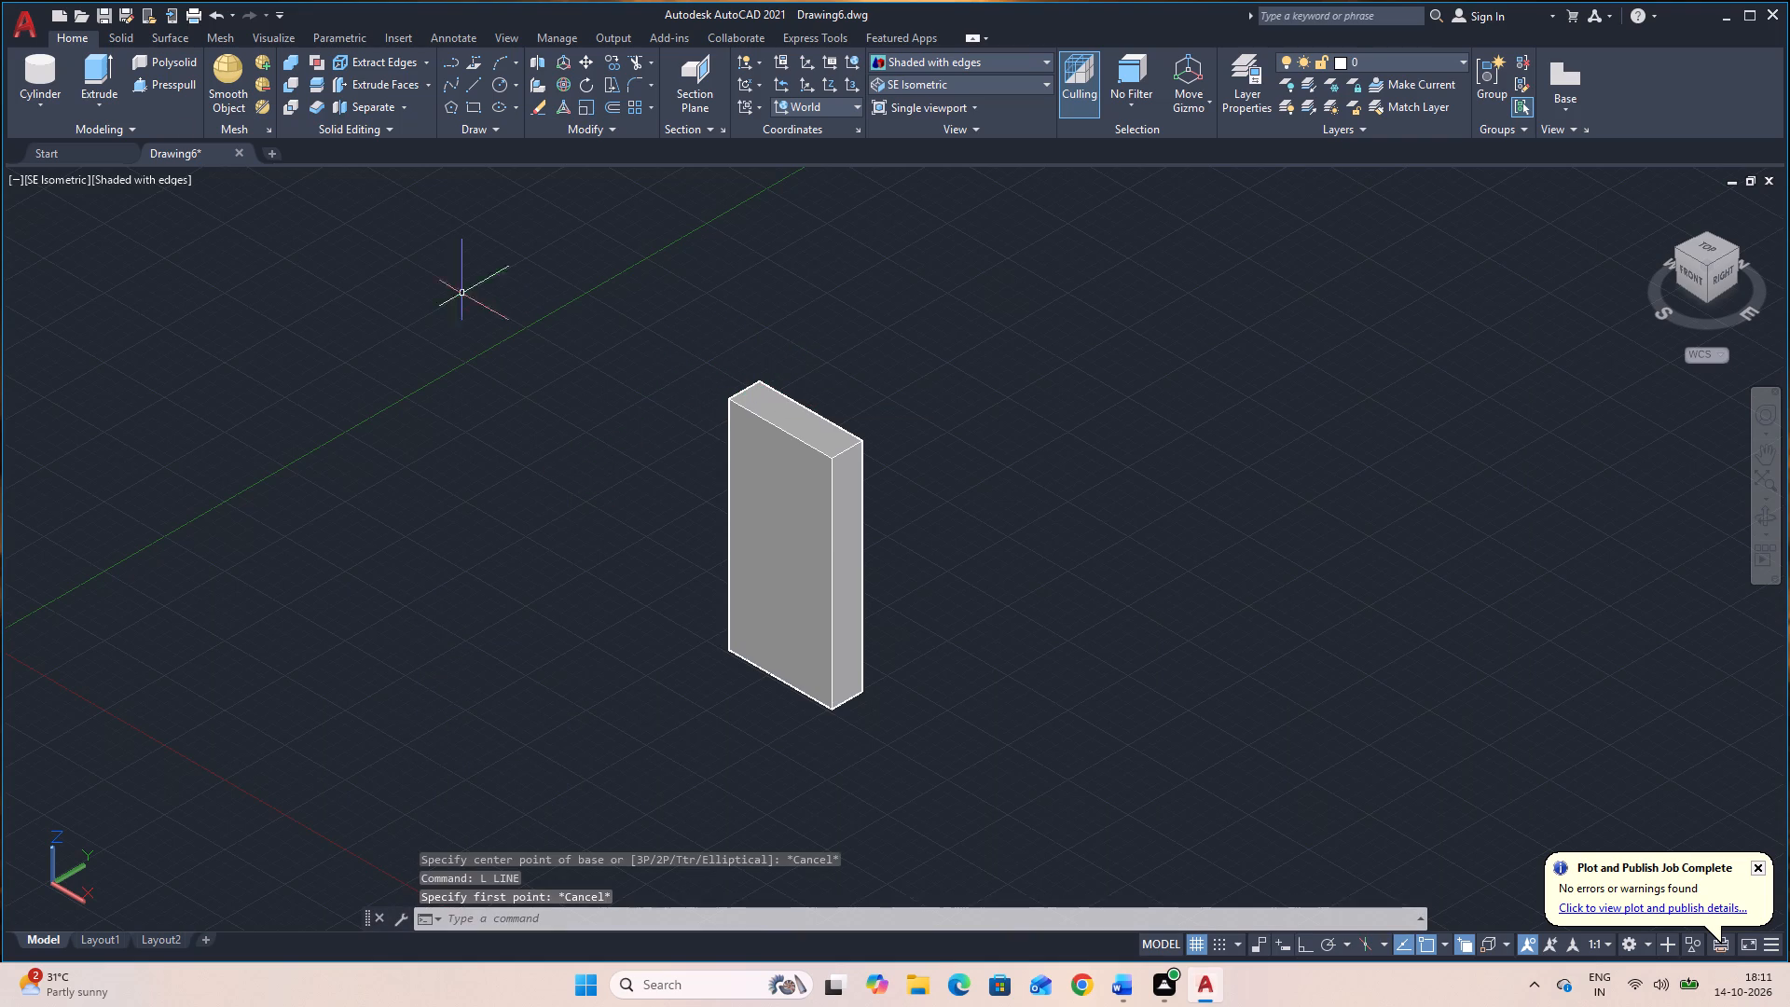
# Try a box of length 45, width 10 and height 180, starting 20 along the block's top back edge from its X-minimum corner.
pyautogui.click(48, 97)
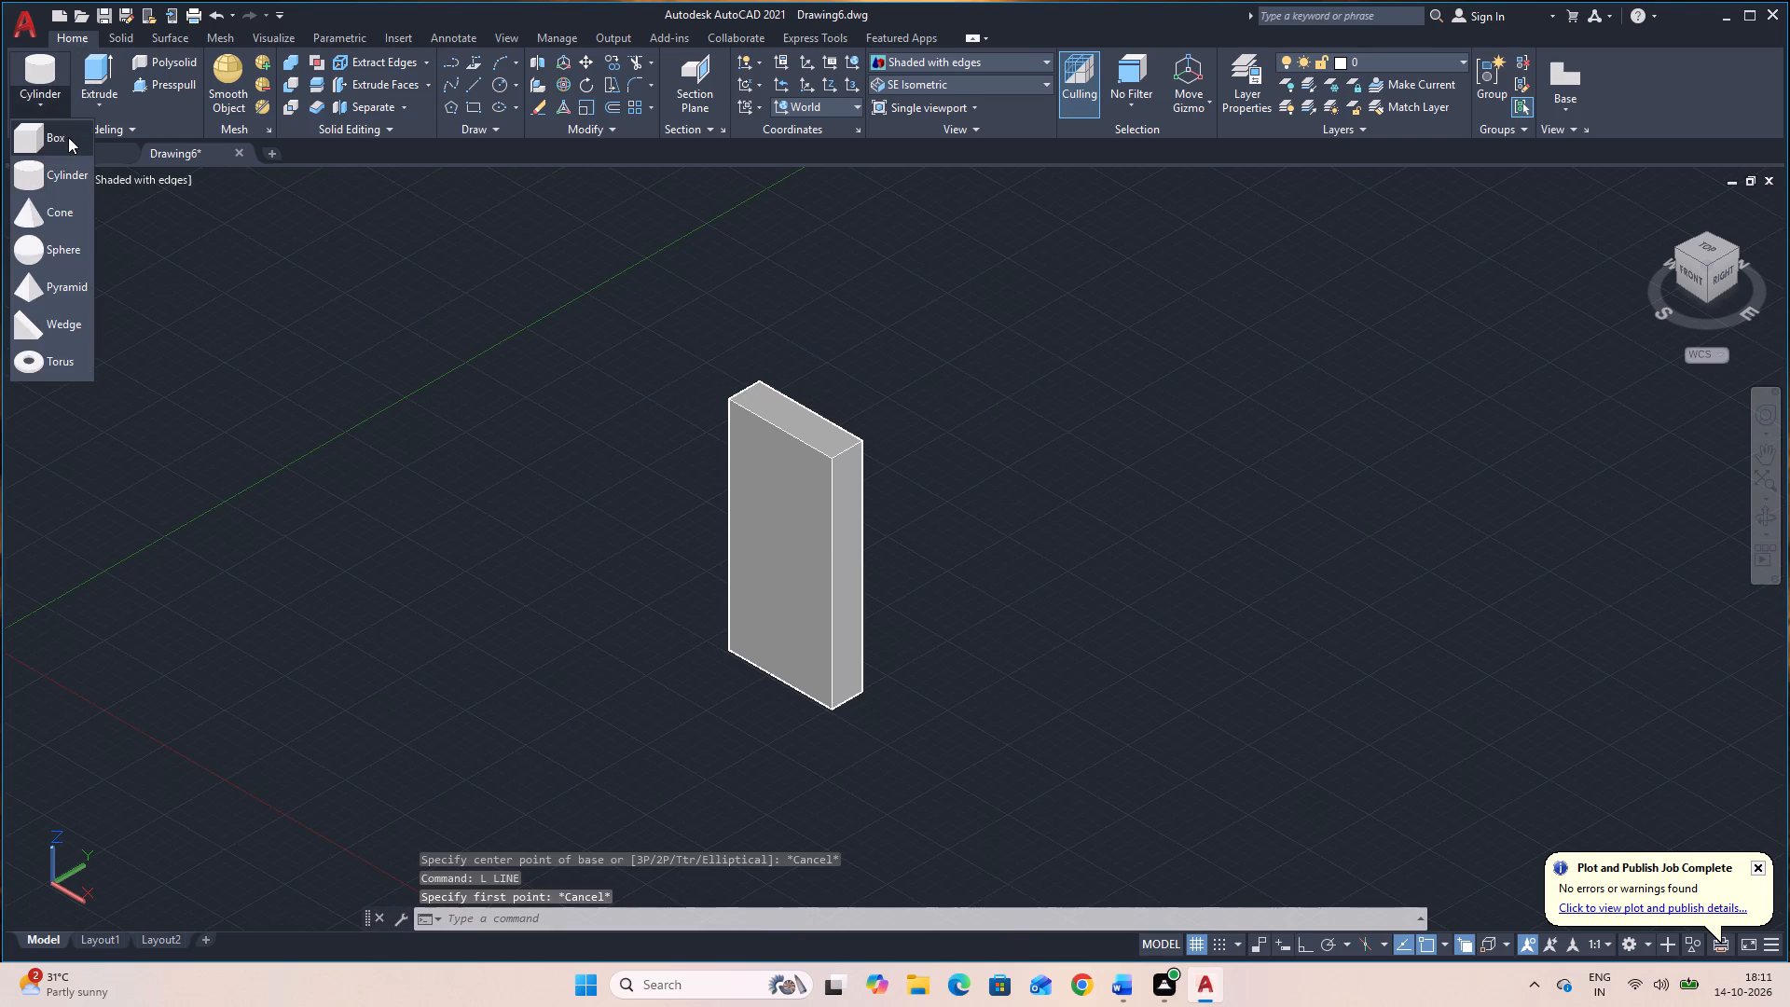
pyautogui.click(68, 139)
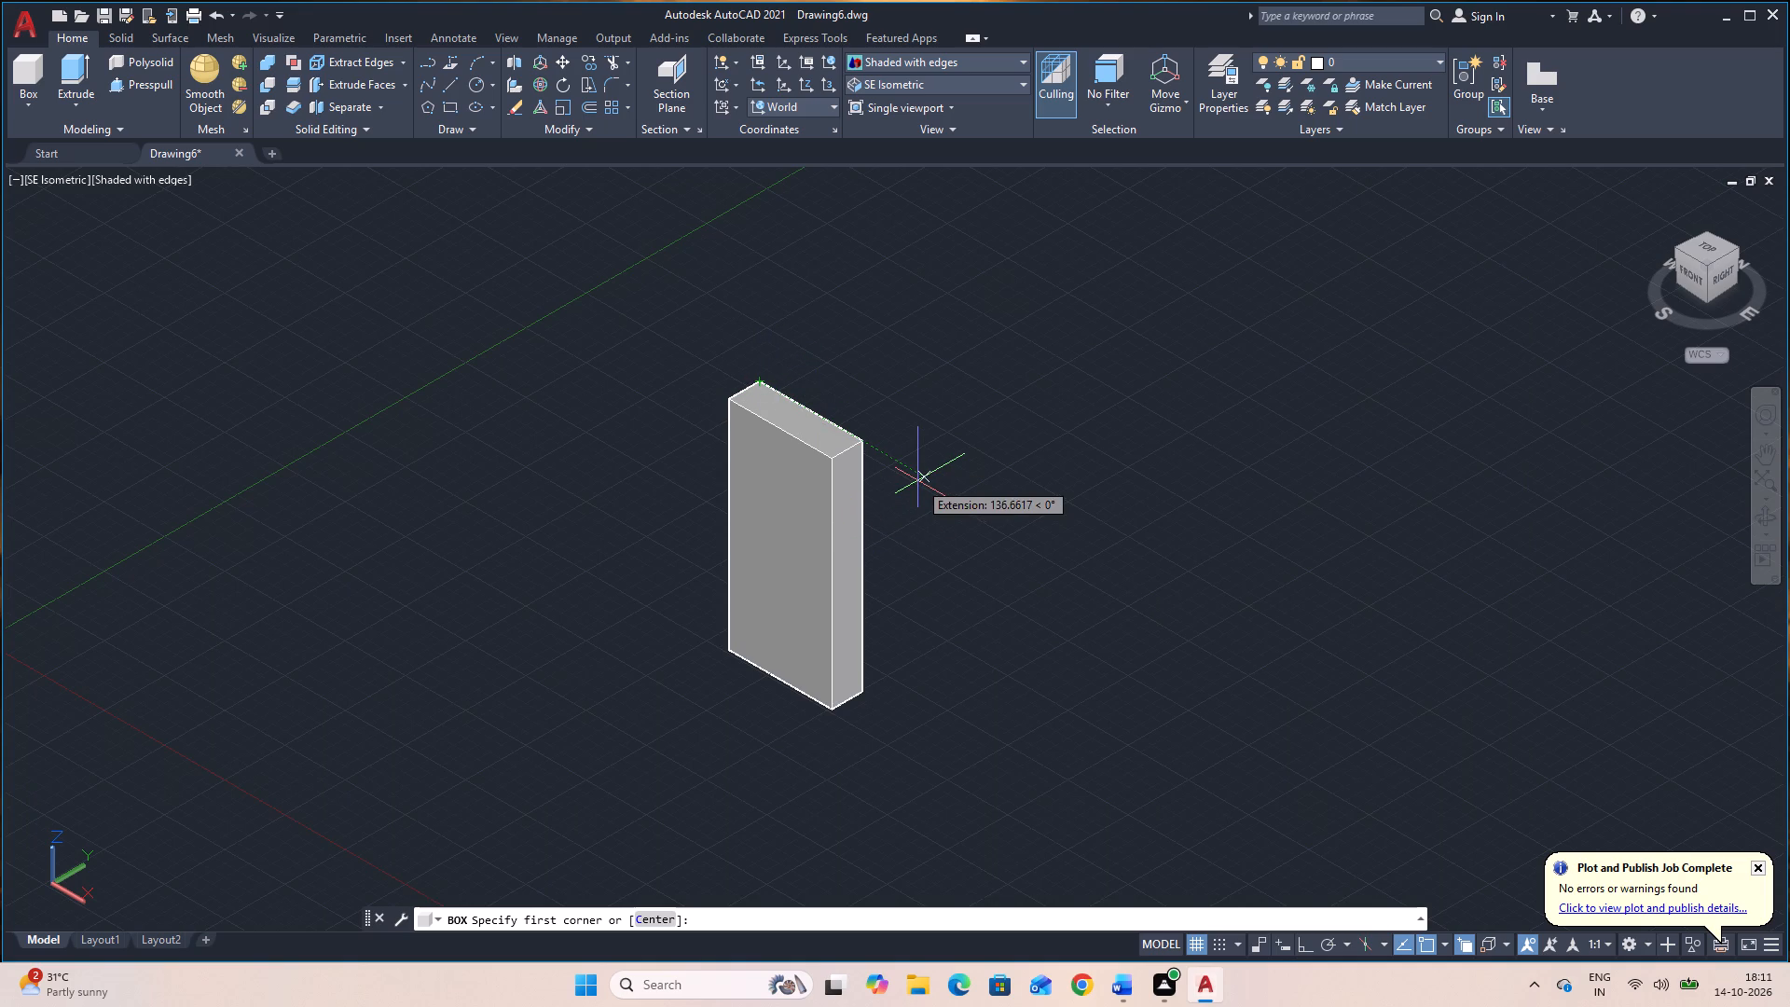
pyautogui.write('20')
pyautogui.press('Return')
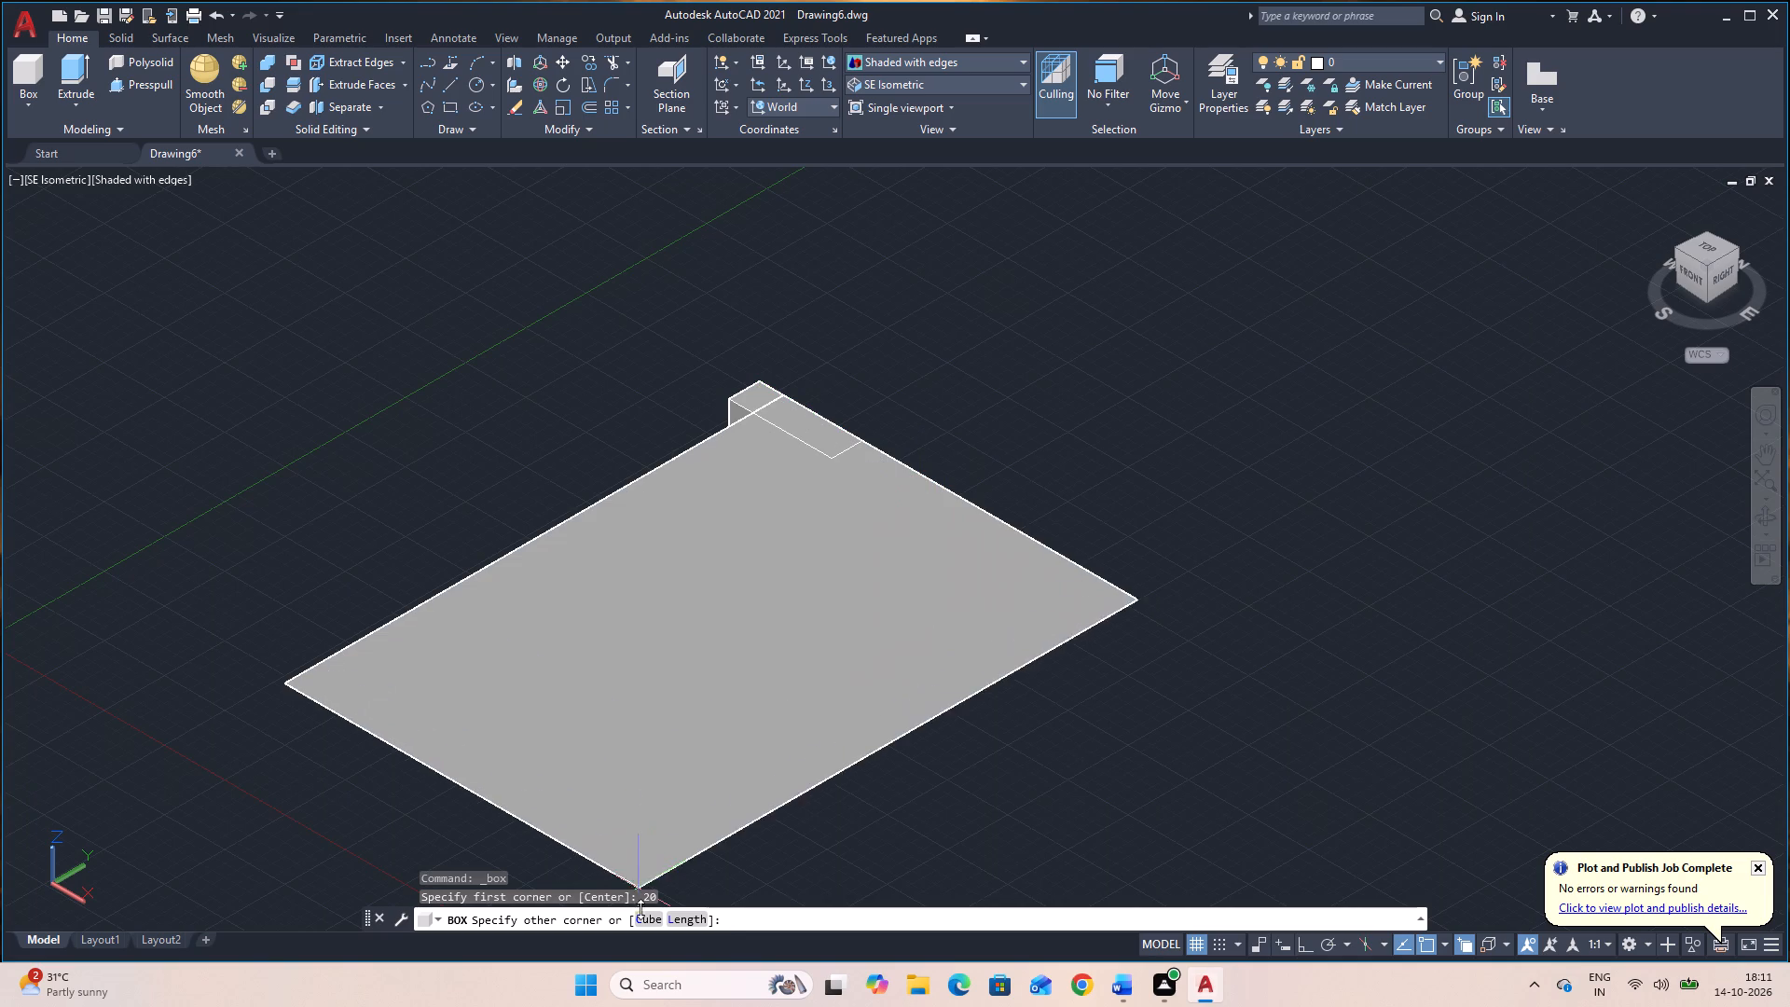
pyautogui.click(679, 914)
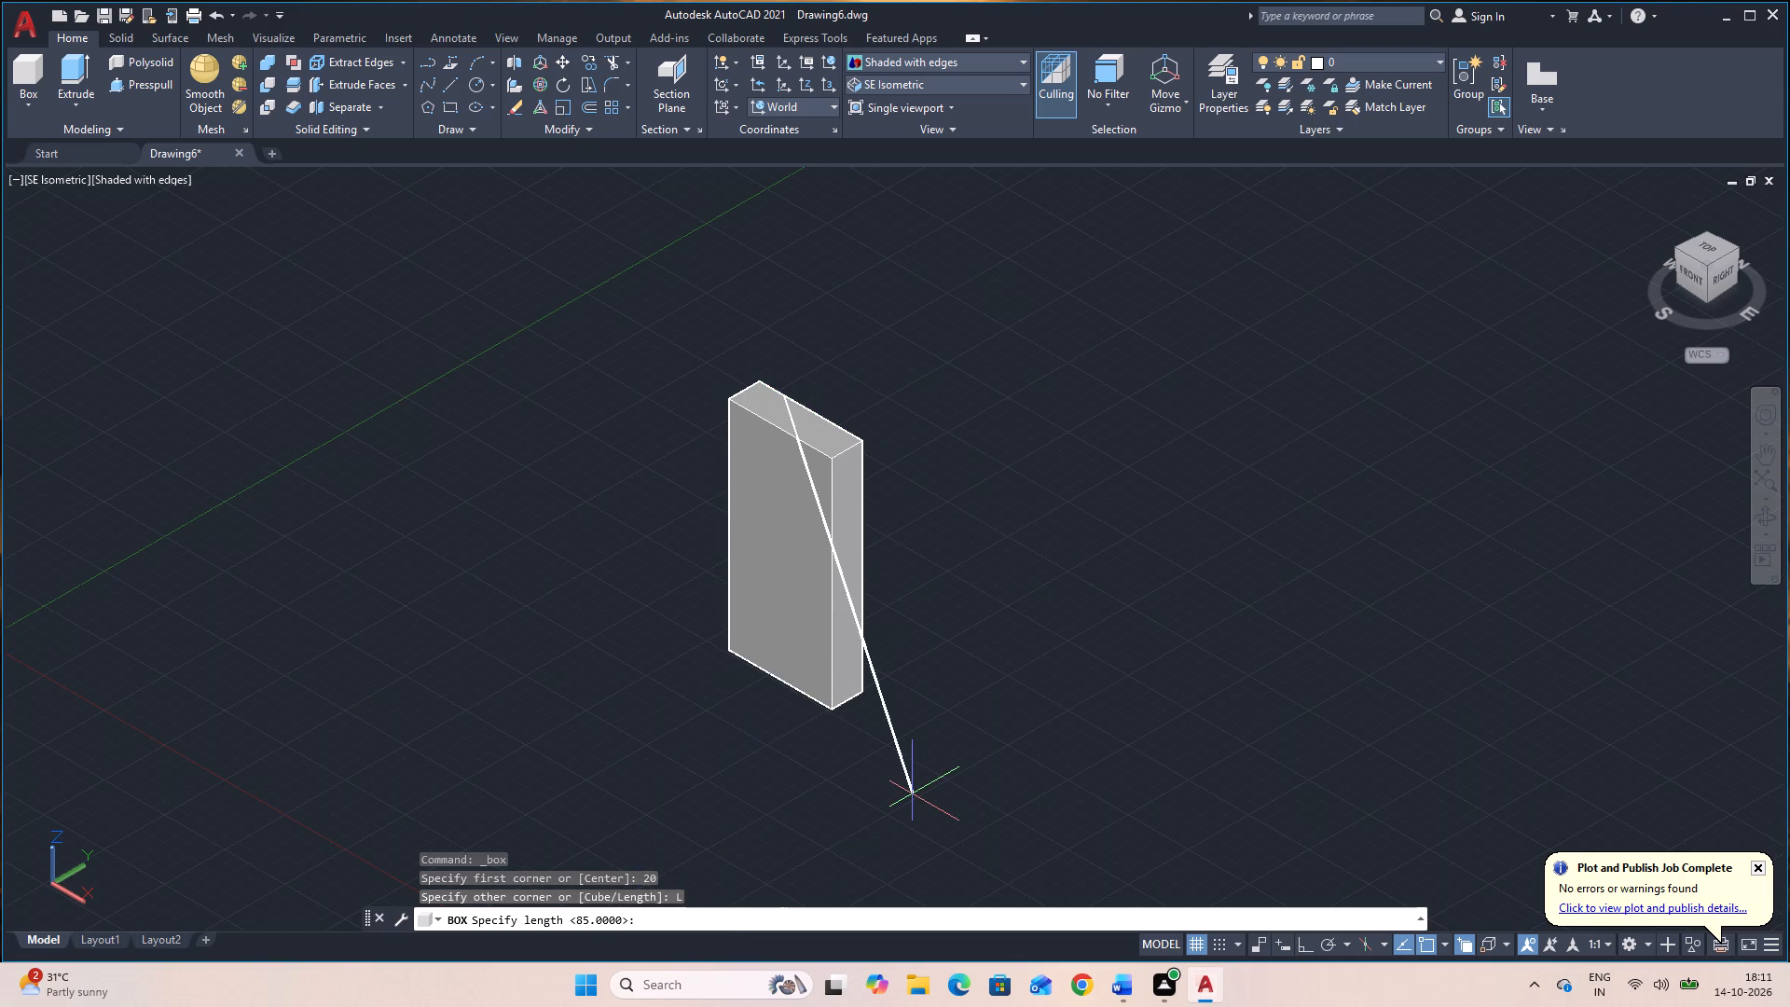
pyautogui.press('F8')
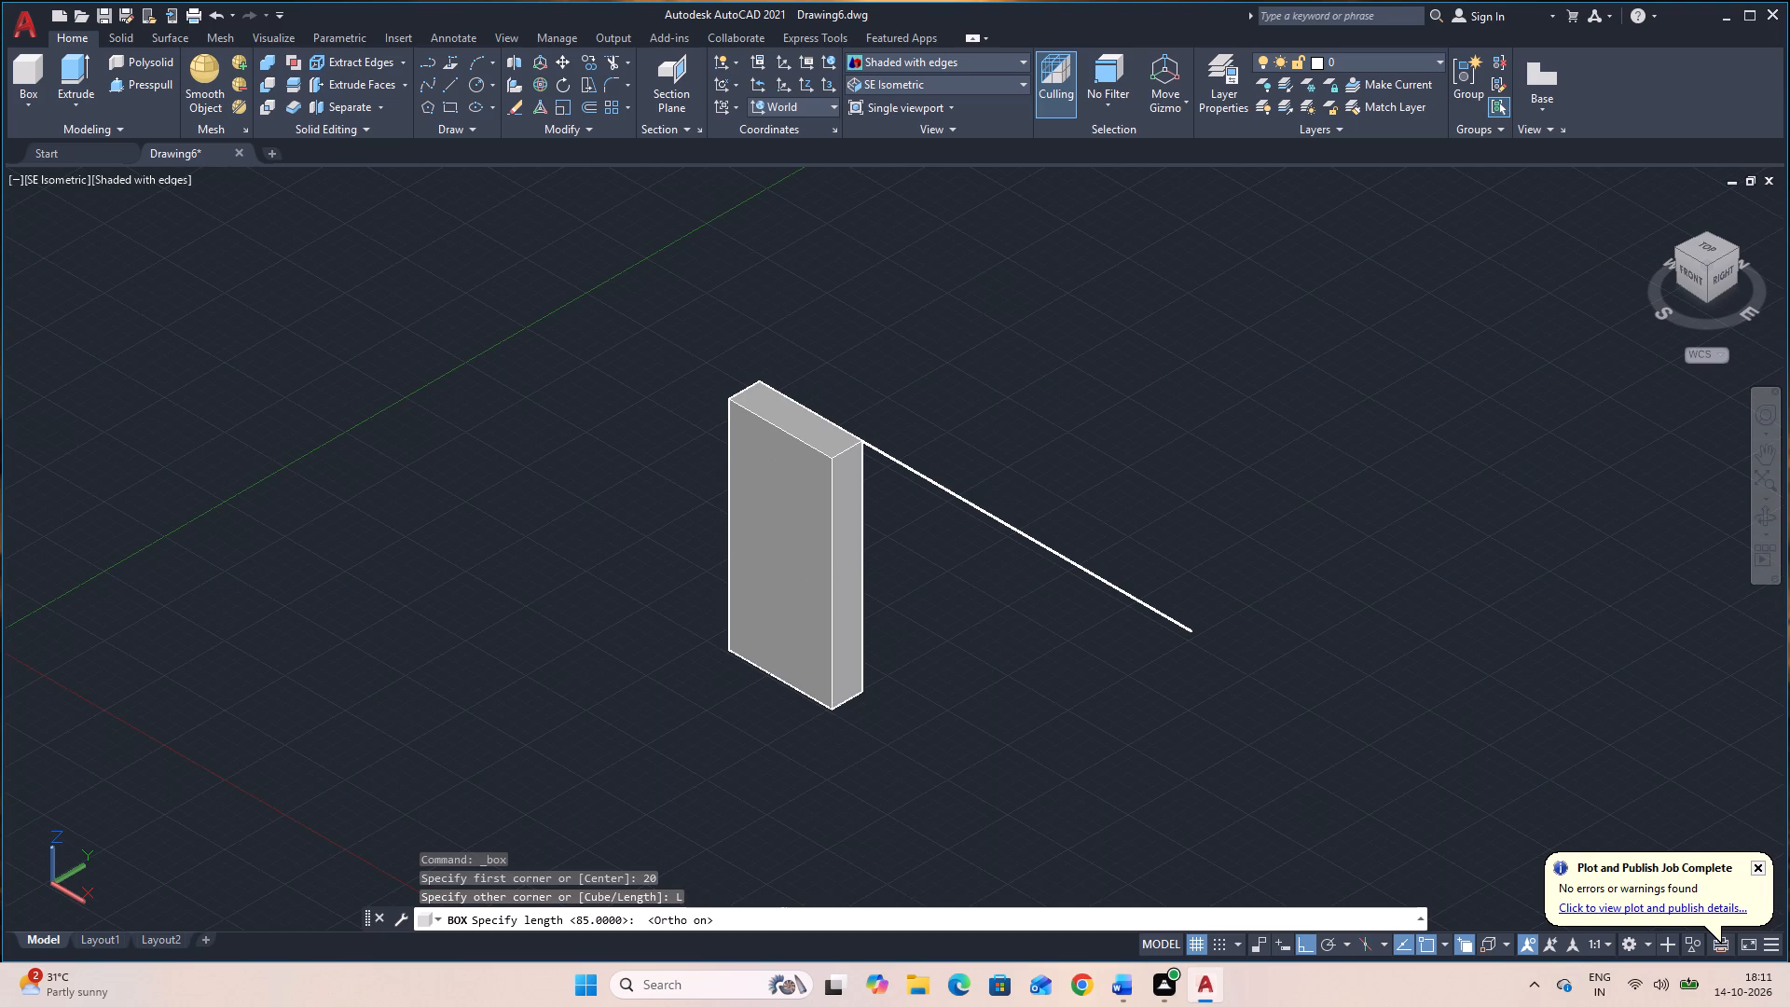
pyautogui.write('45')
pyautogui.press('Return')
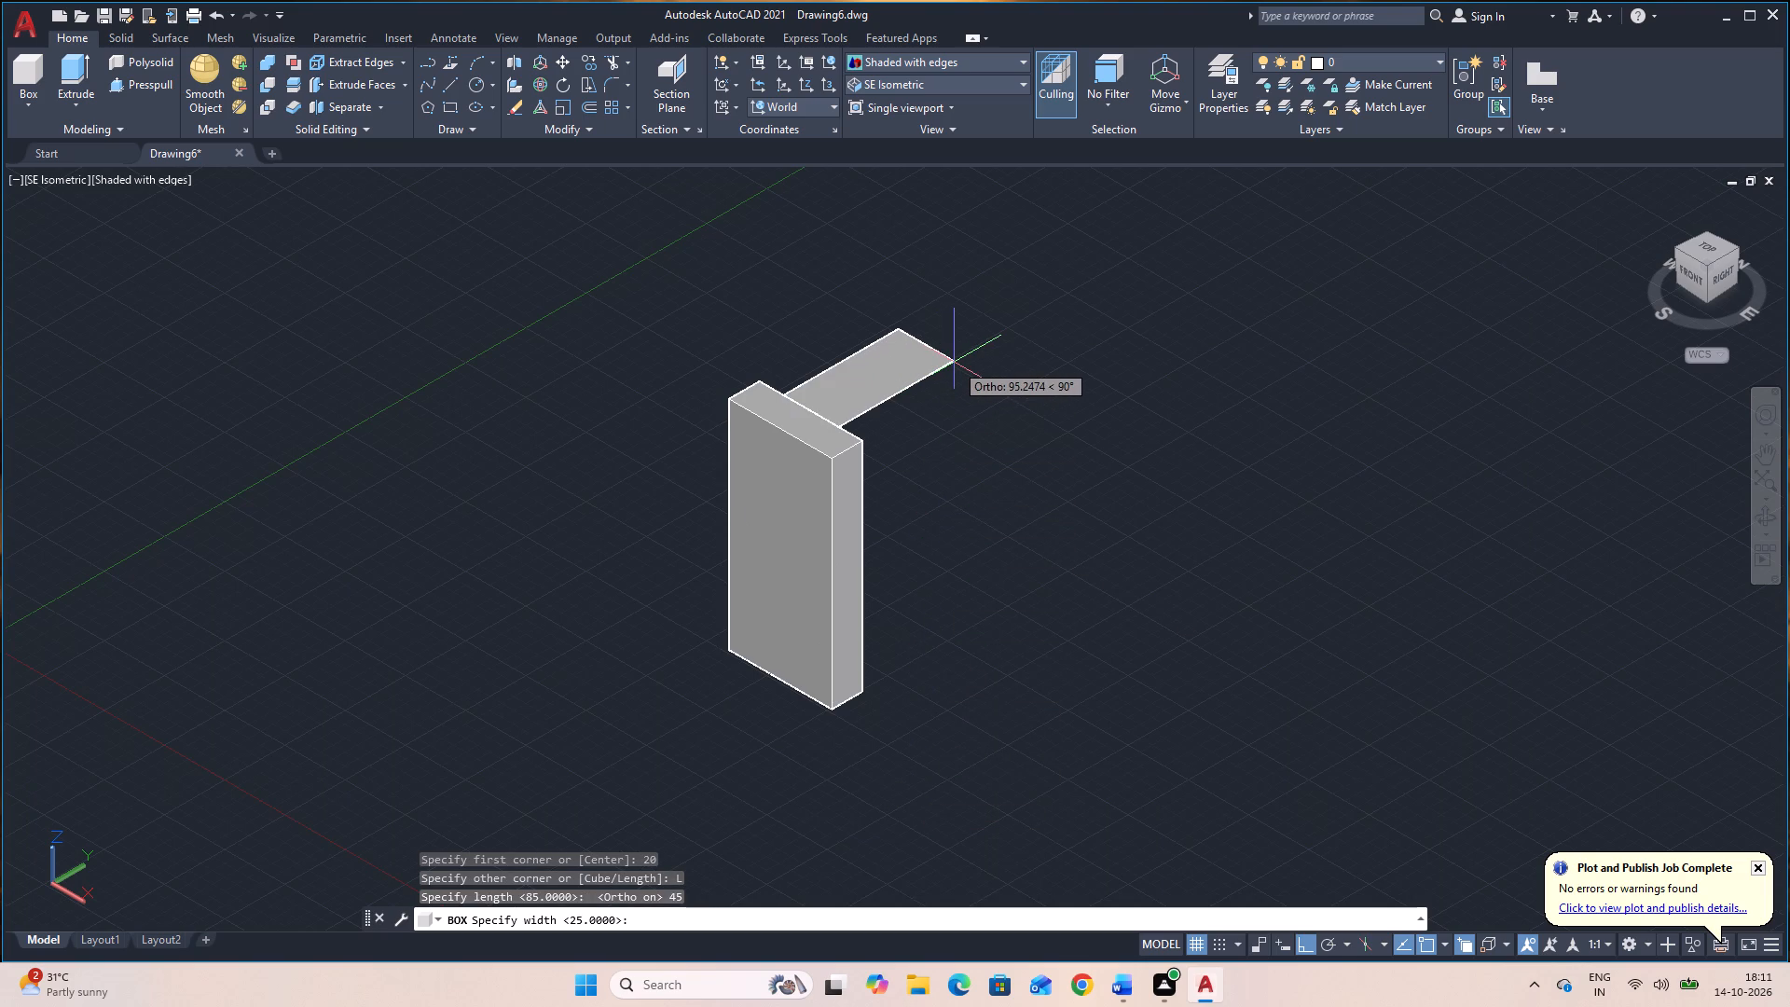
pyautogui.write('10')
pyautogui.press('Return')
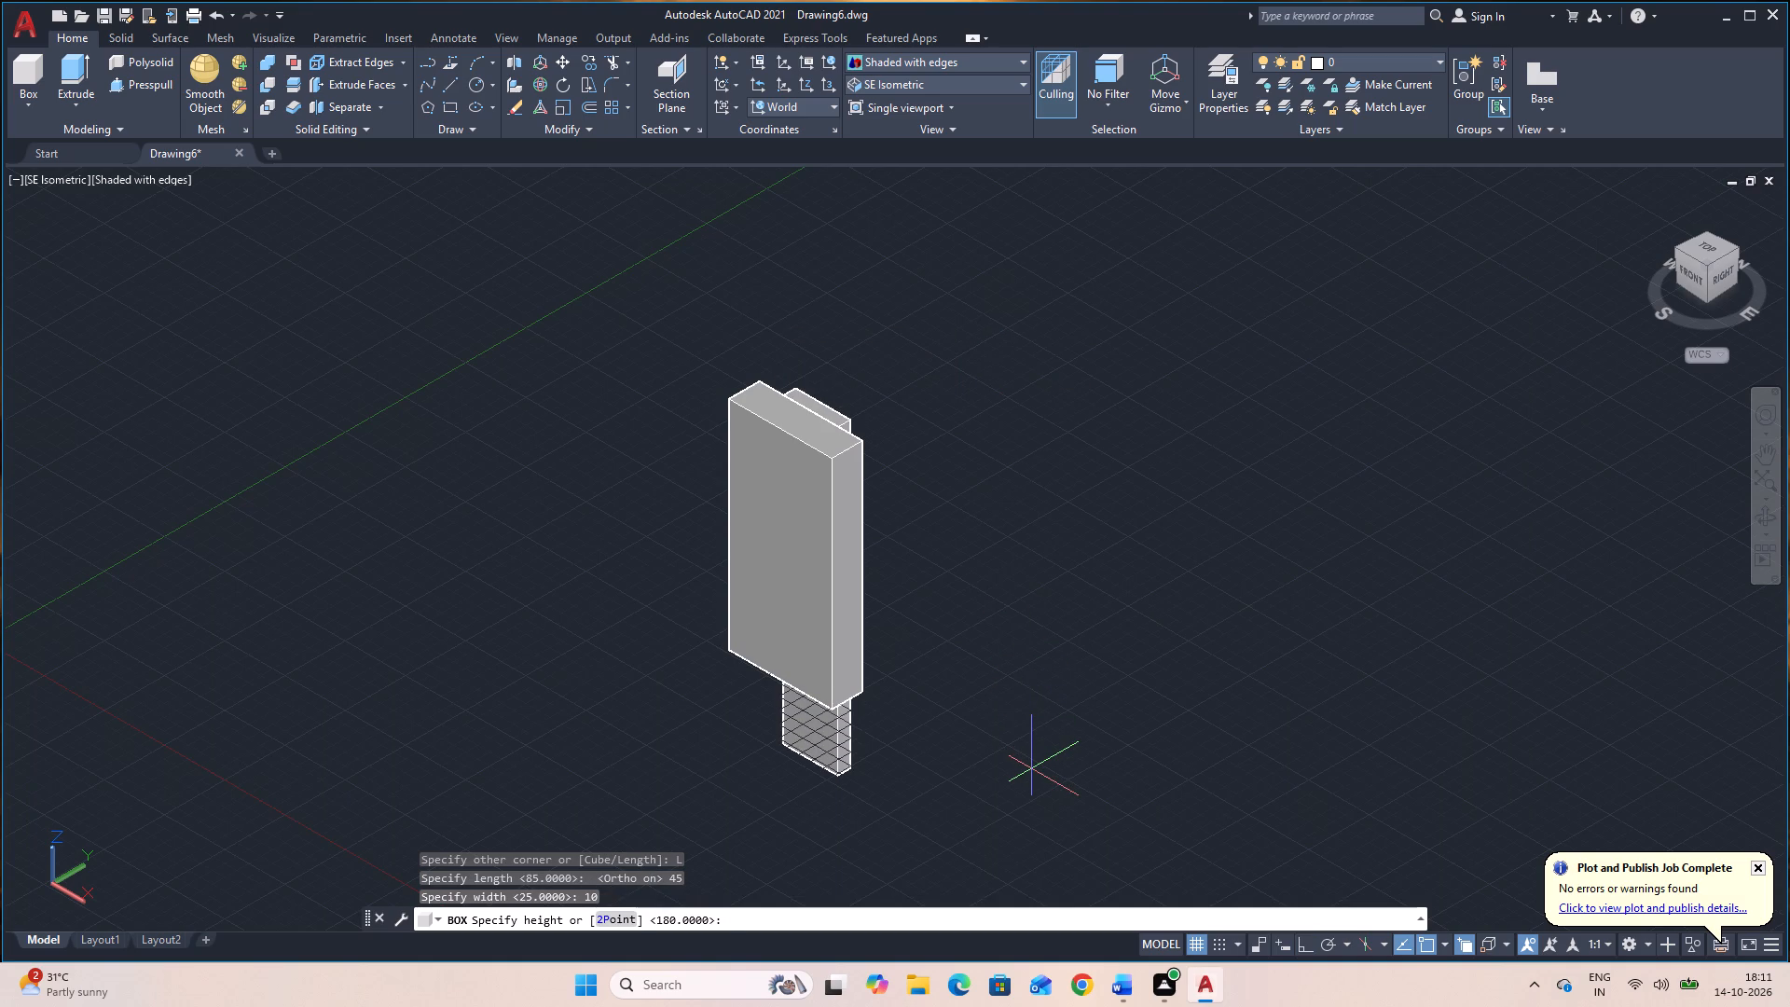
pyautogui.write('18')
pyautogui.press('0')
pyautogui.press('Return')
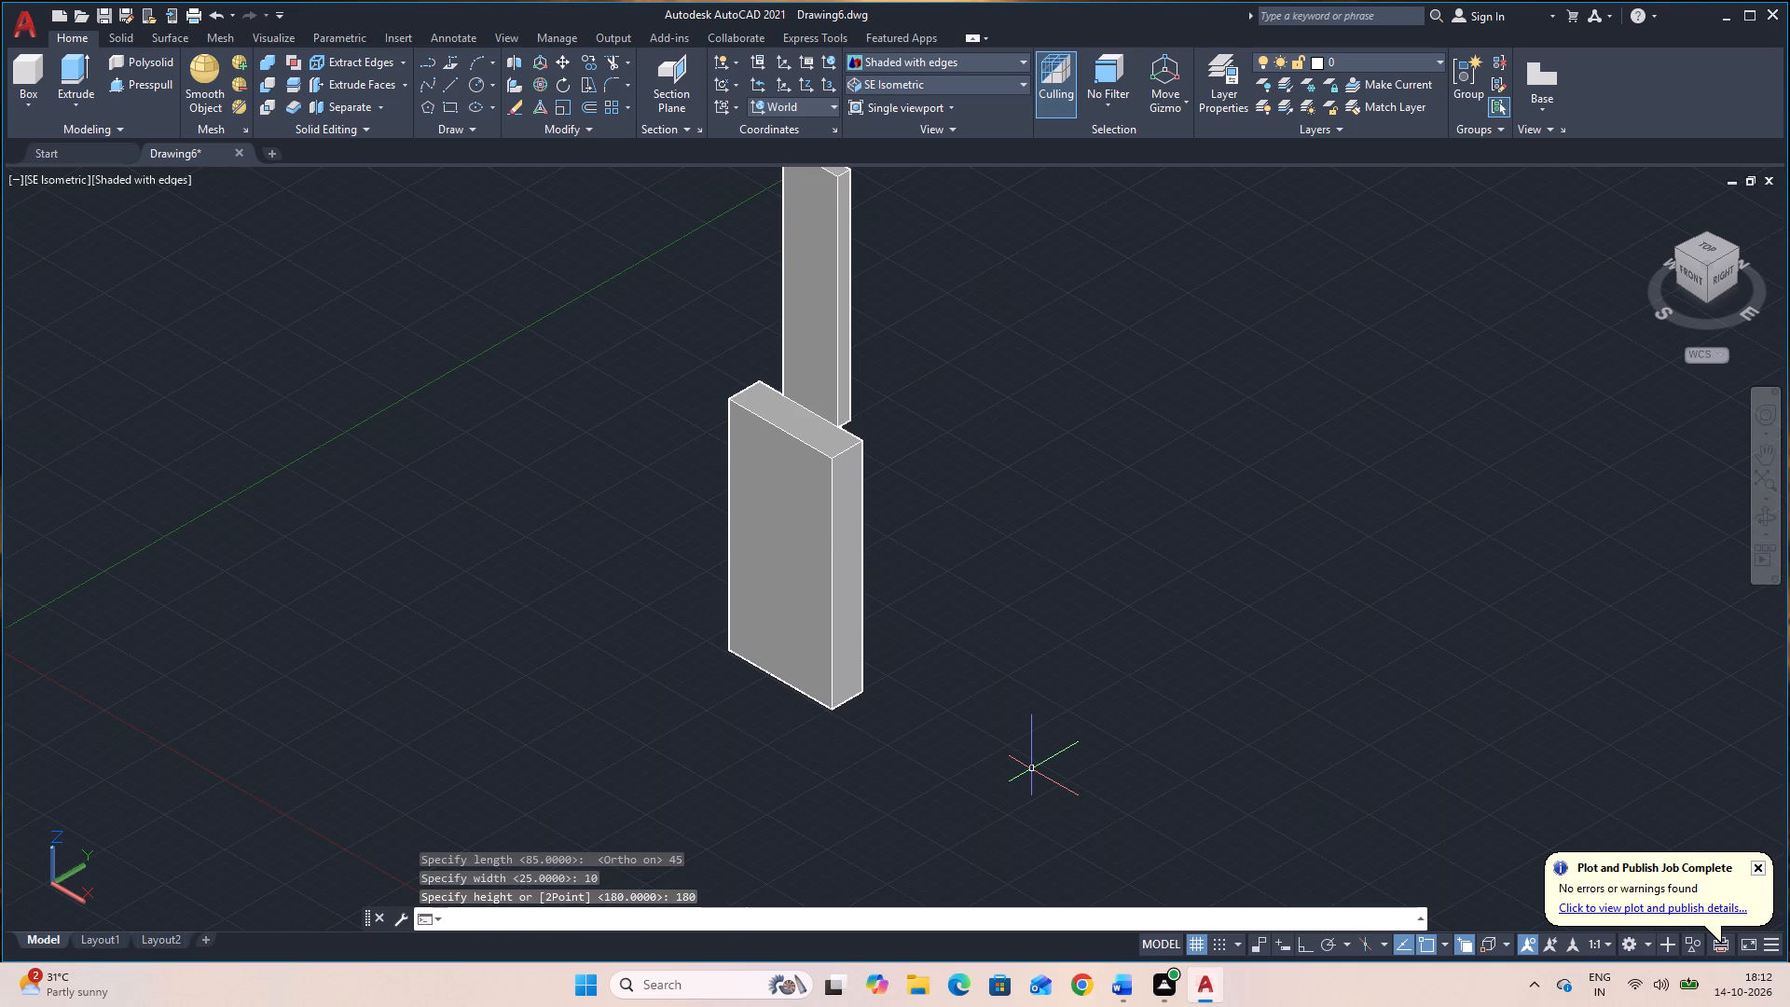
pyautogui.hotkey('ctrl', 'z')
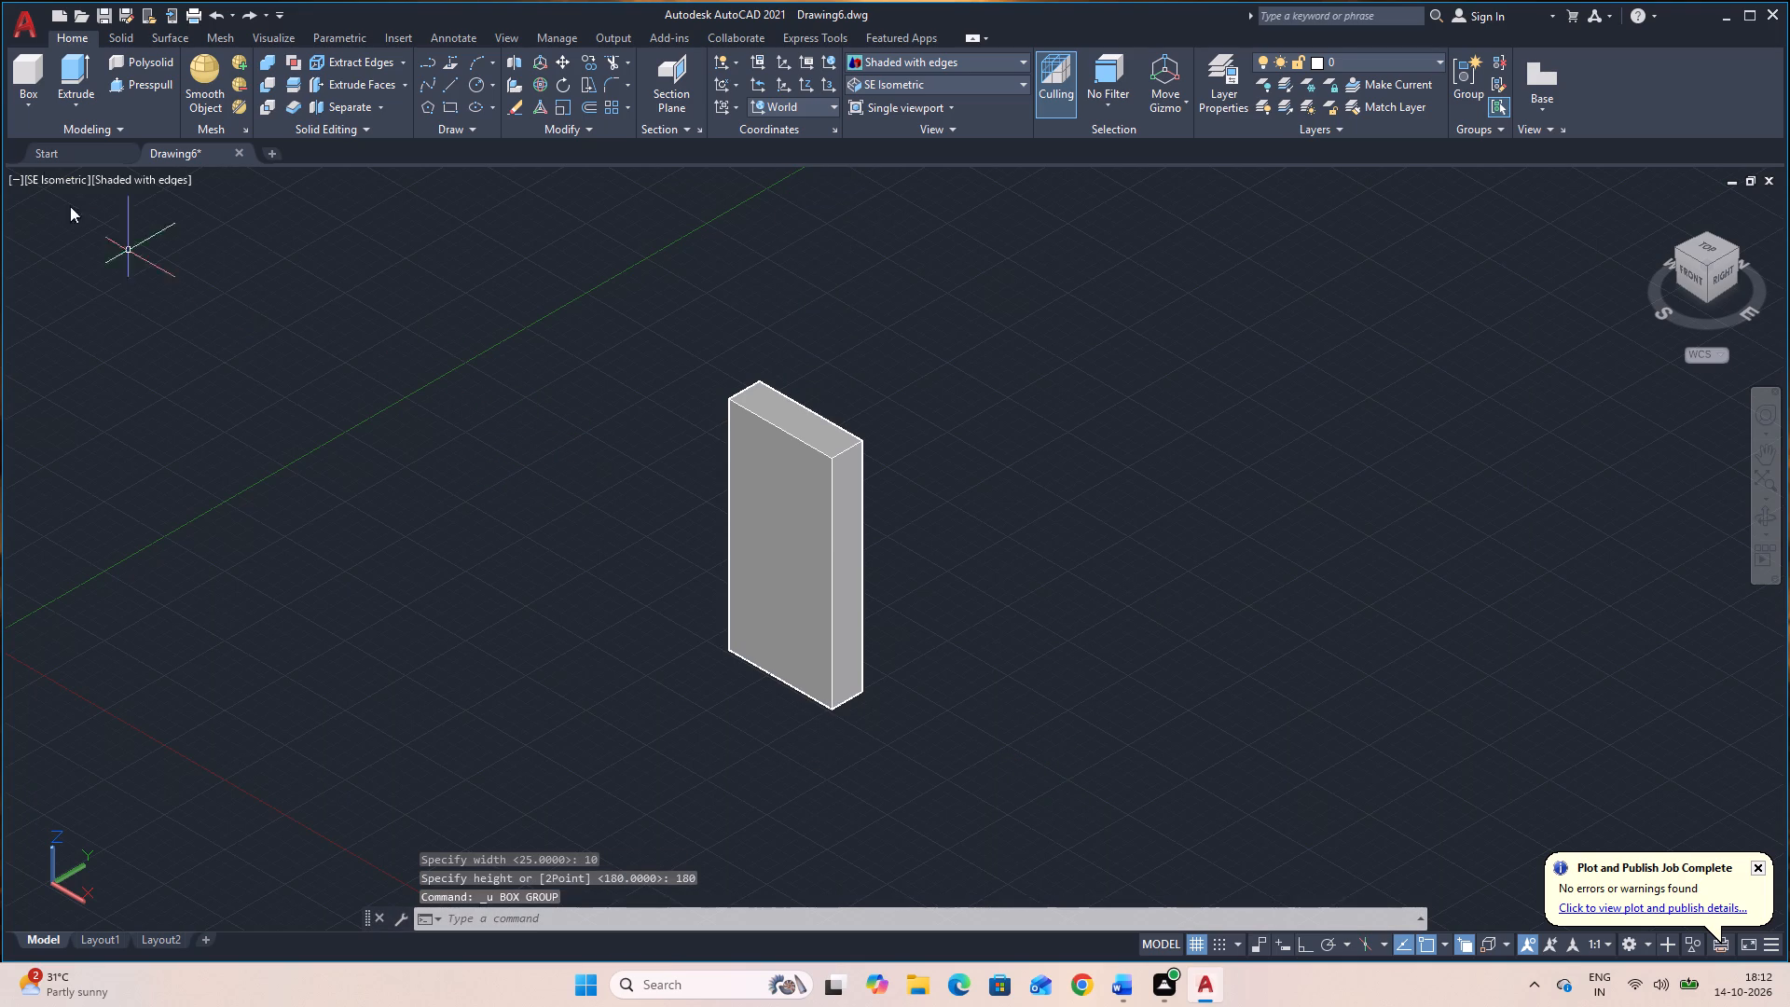
# Create a box of length 45, width 10 and height -180, starting 20 along the block's top back edge from its X-minimum corner.
pyautogui.click(20, 73)
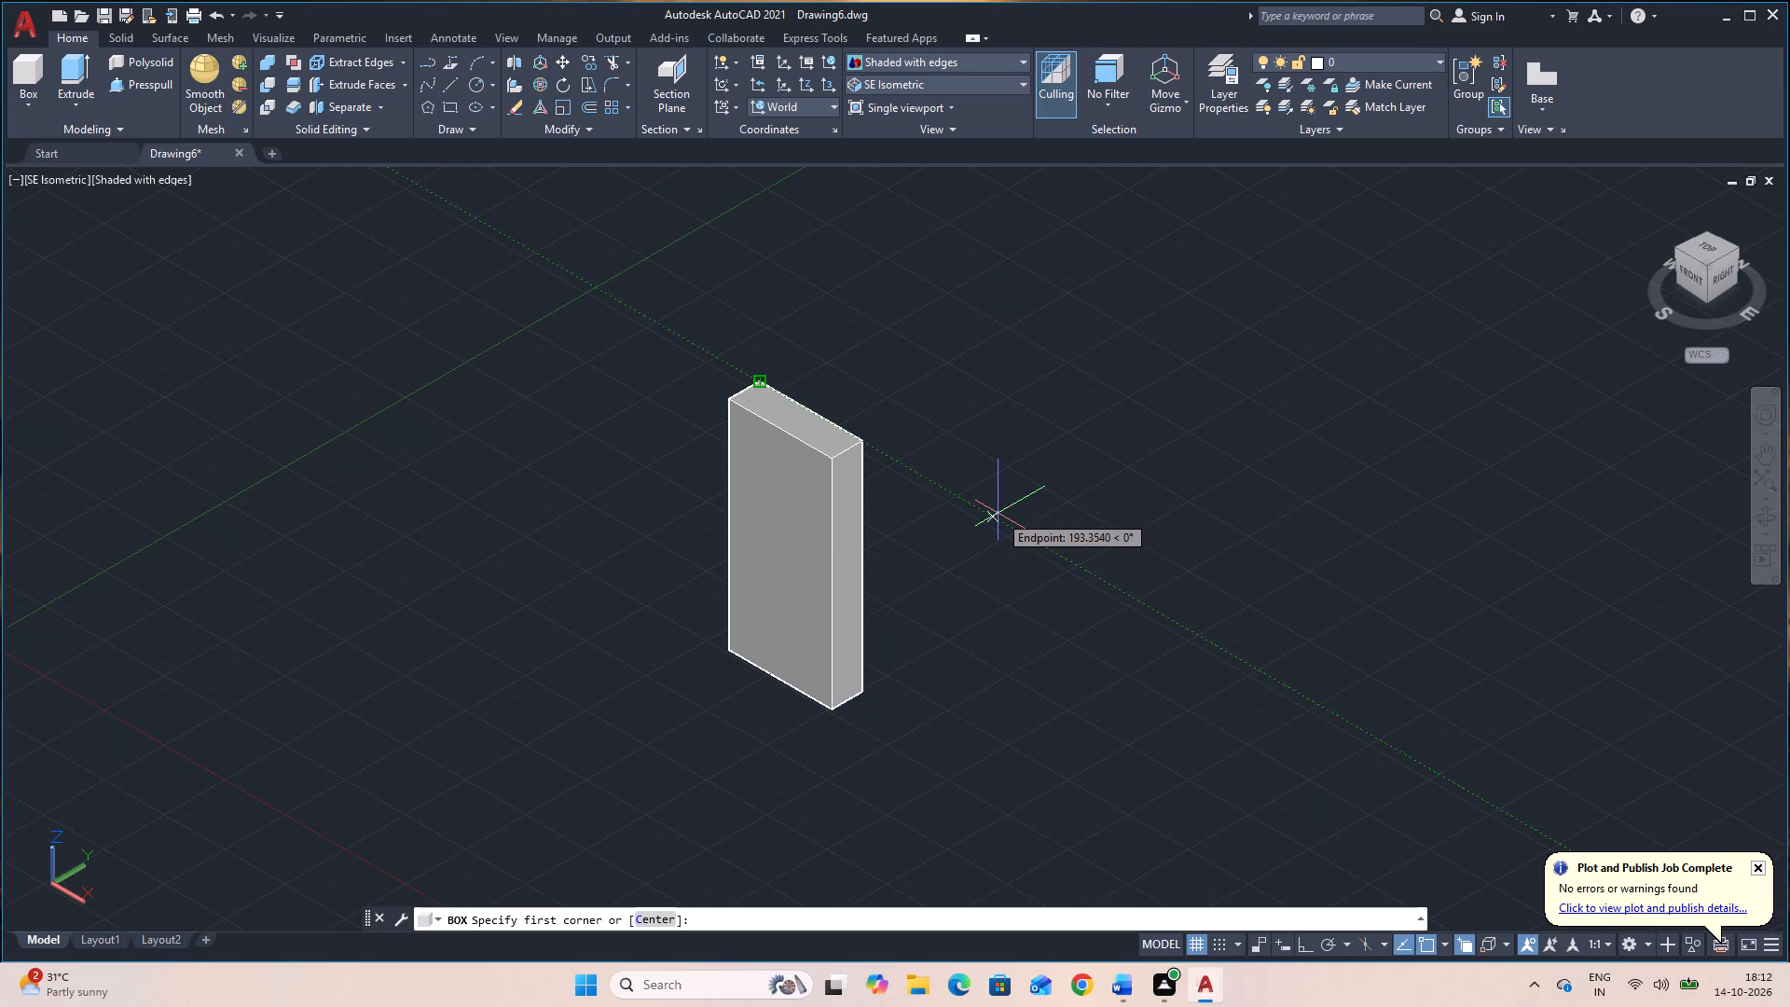
pyautogui.write('20')
pyautogui.press('Return')
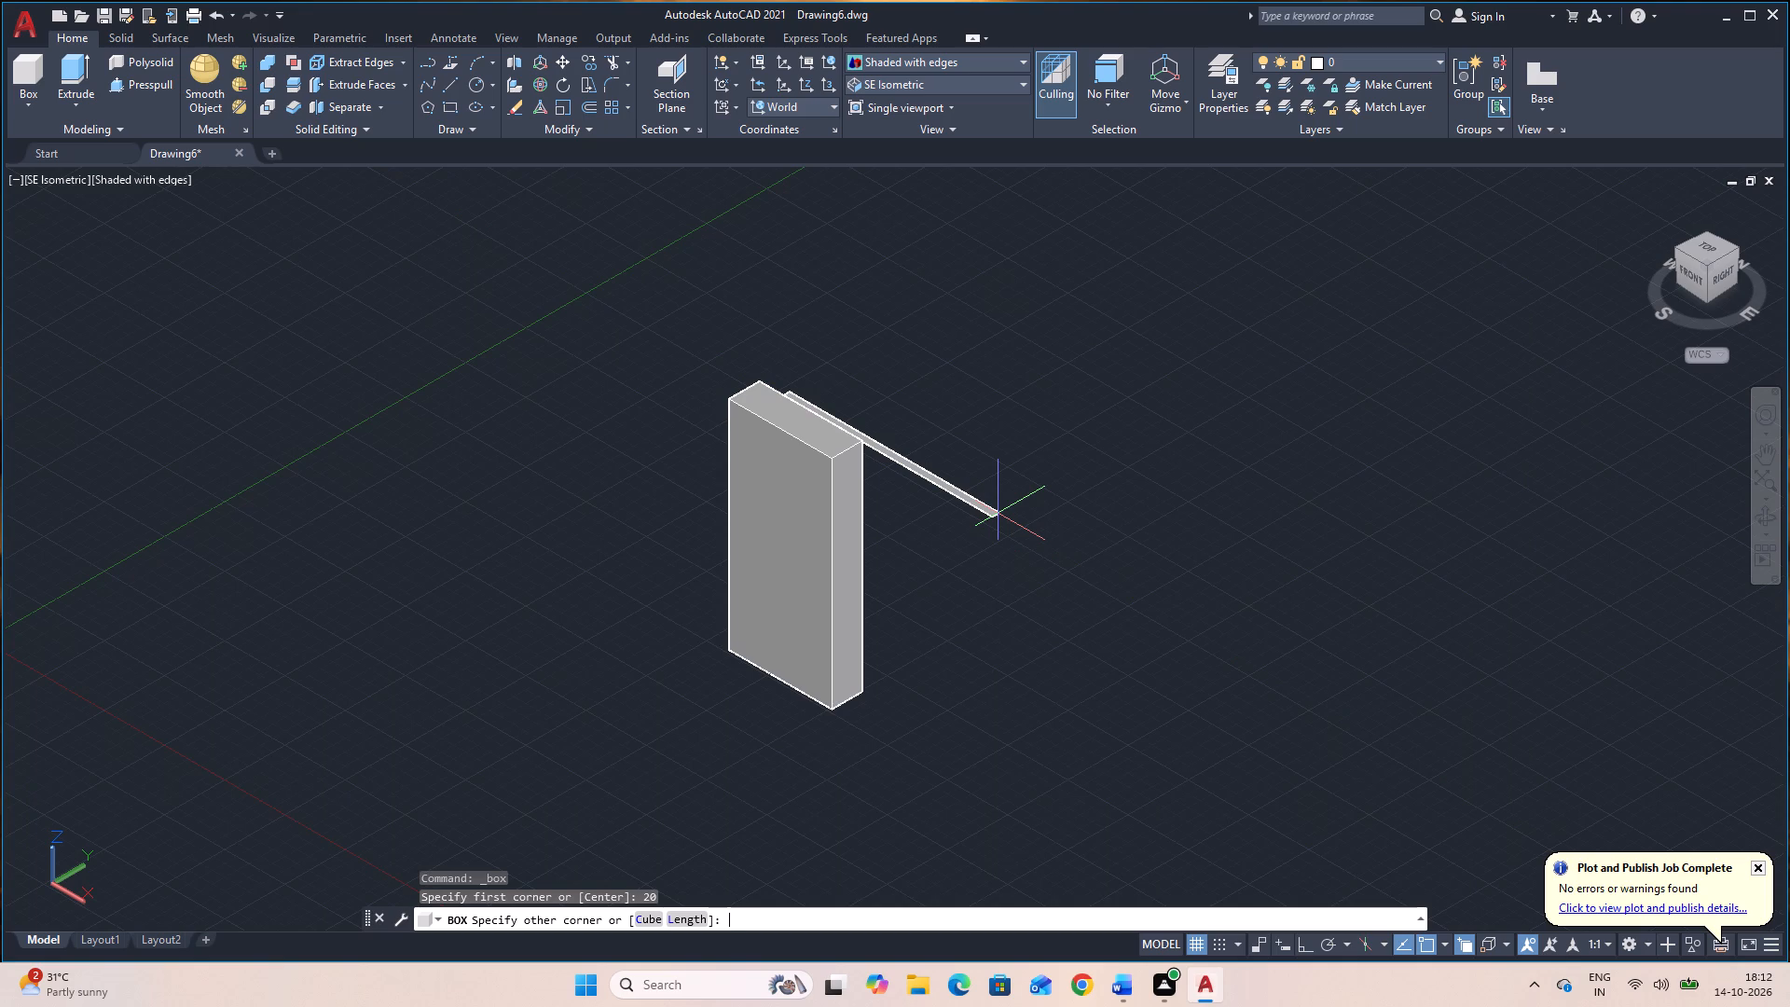
pyautogui.press('F8')
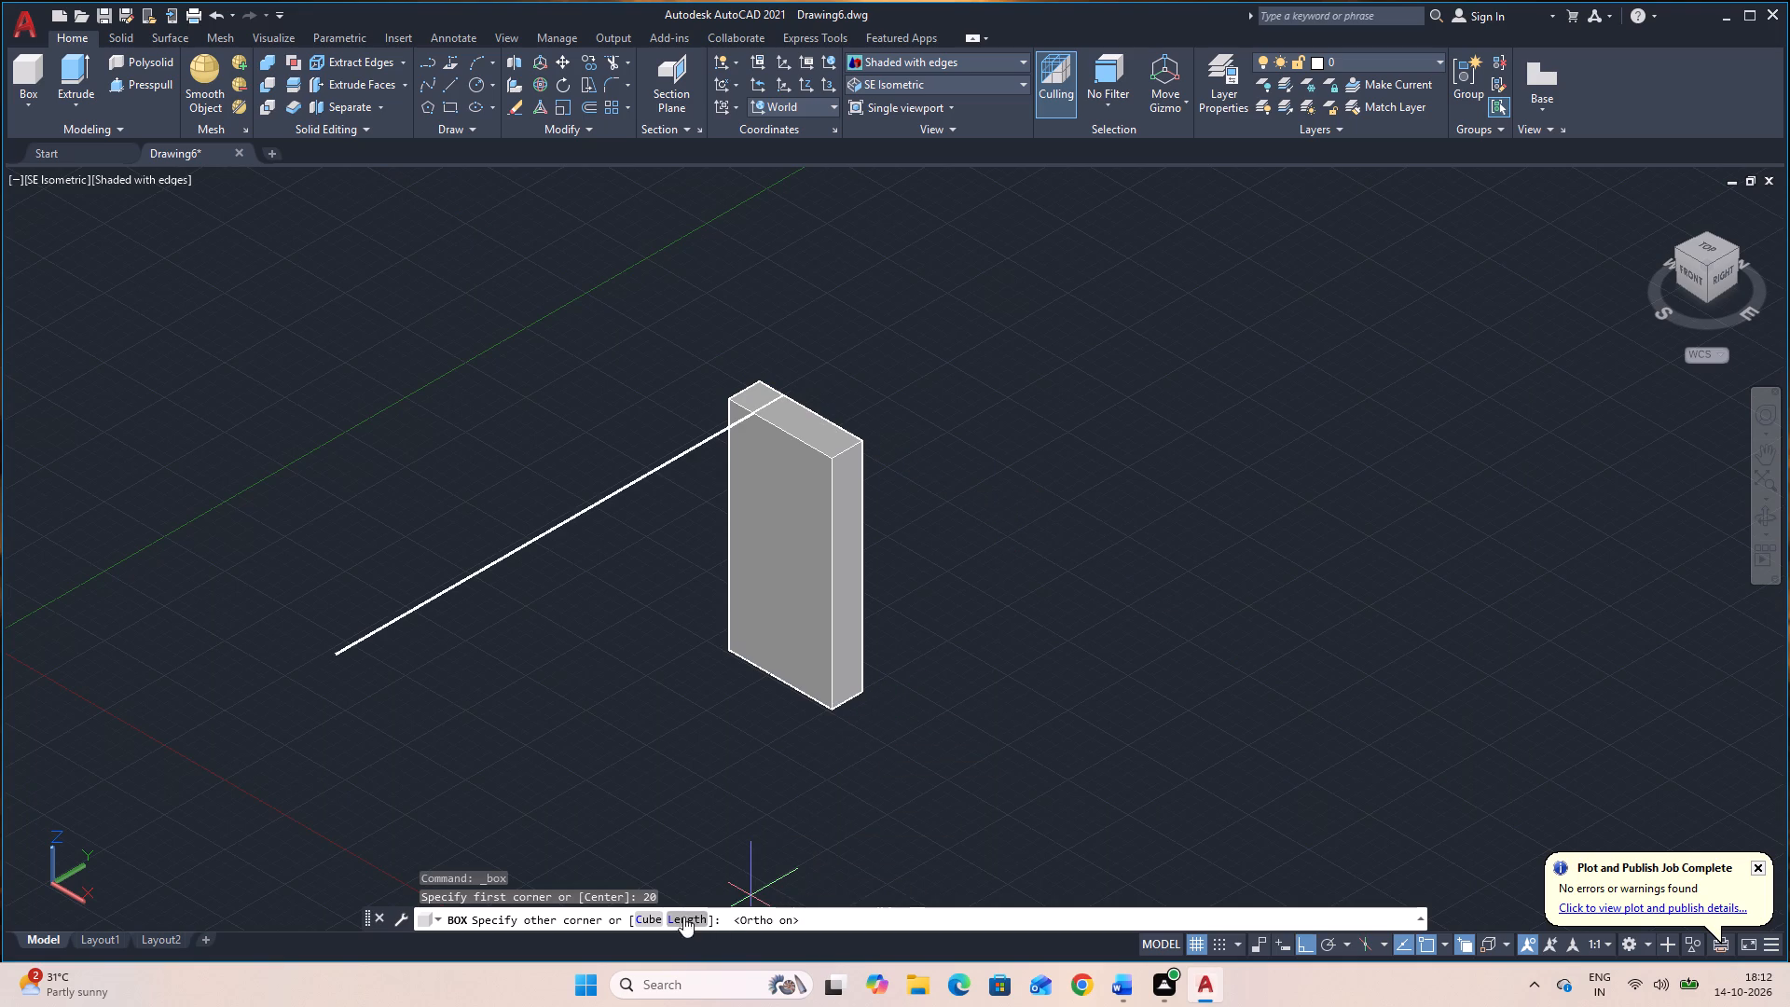
pyautogui.click(683, 917)
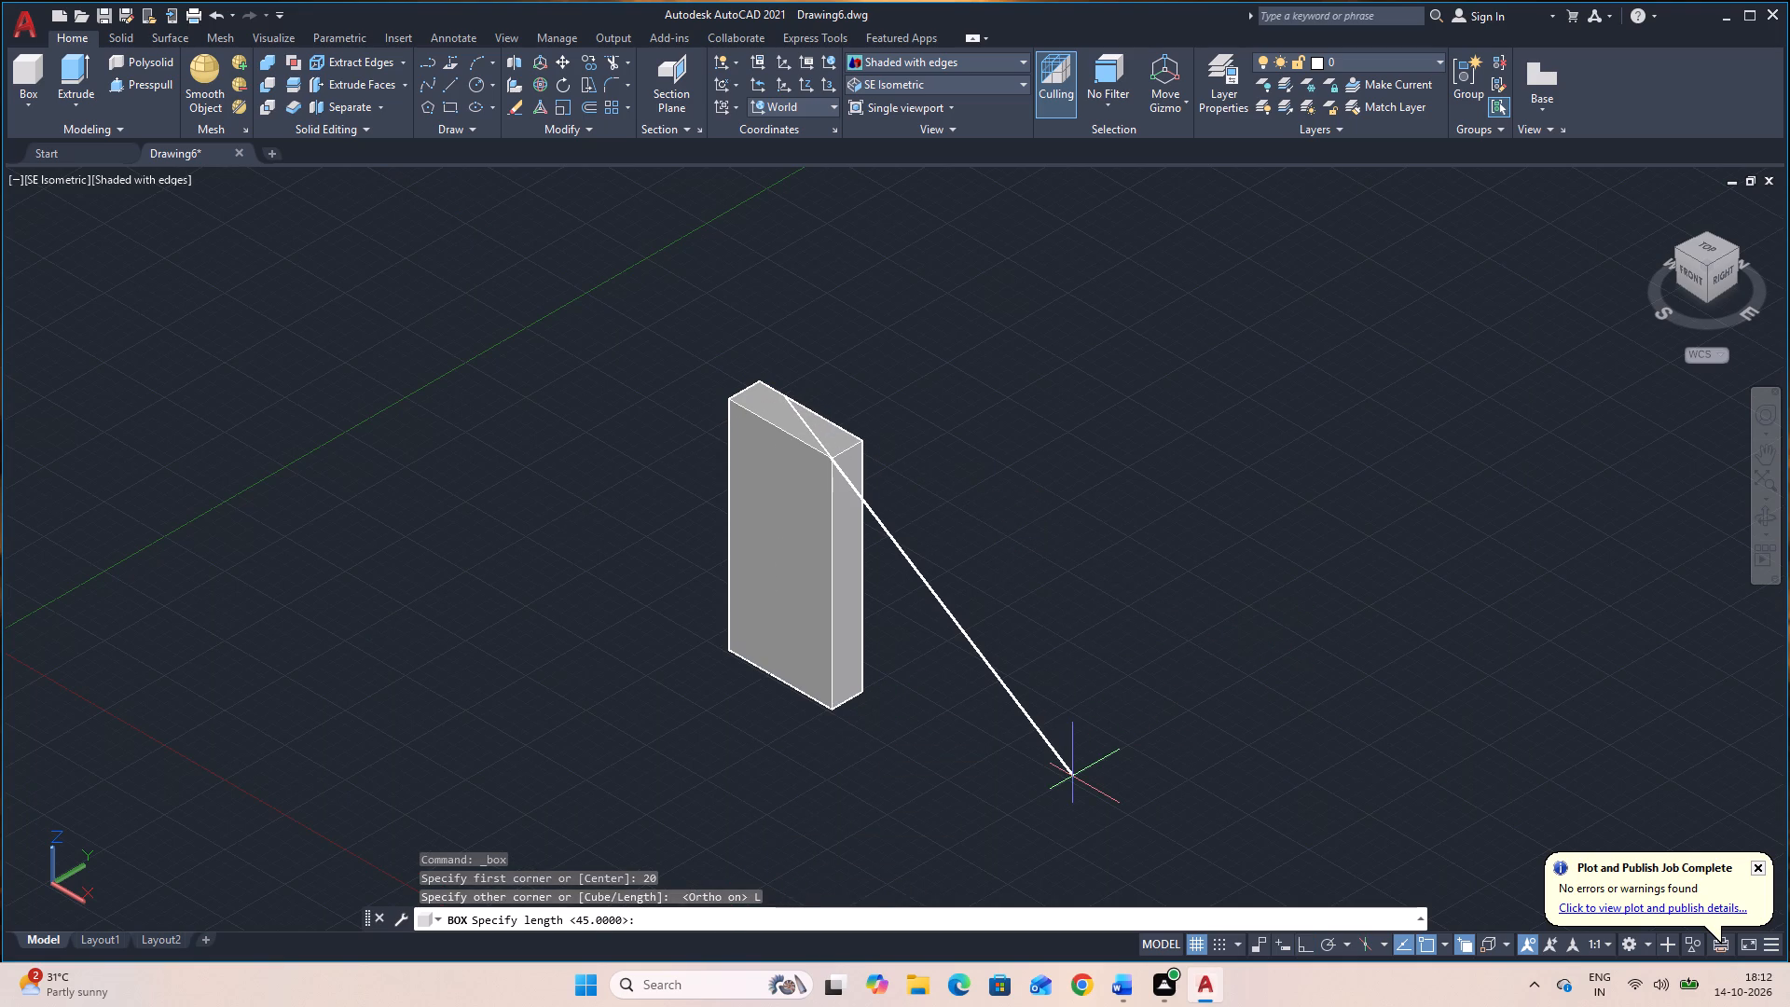
pyautogui.press('F8')
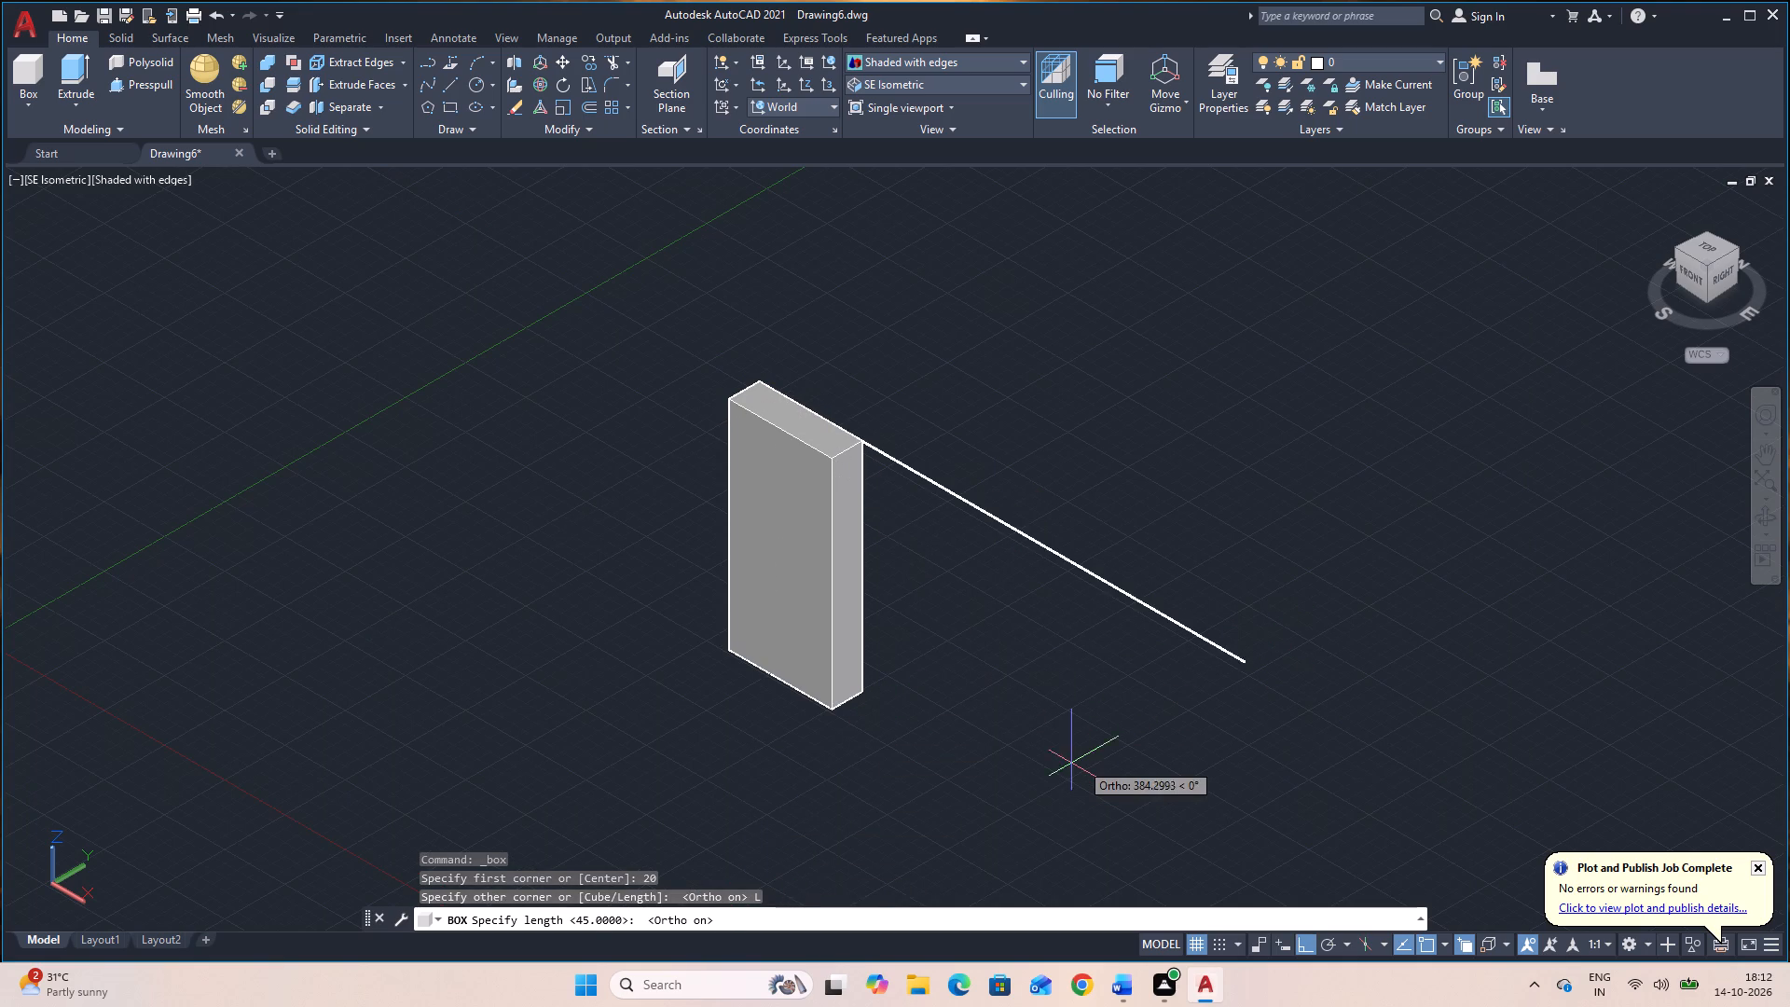
pyautogui.write('45')
pyautogui.press('Return')
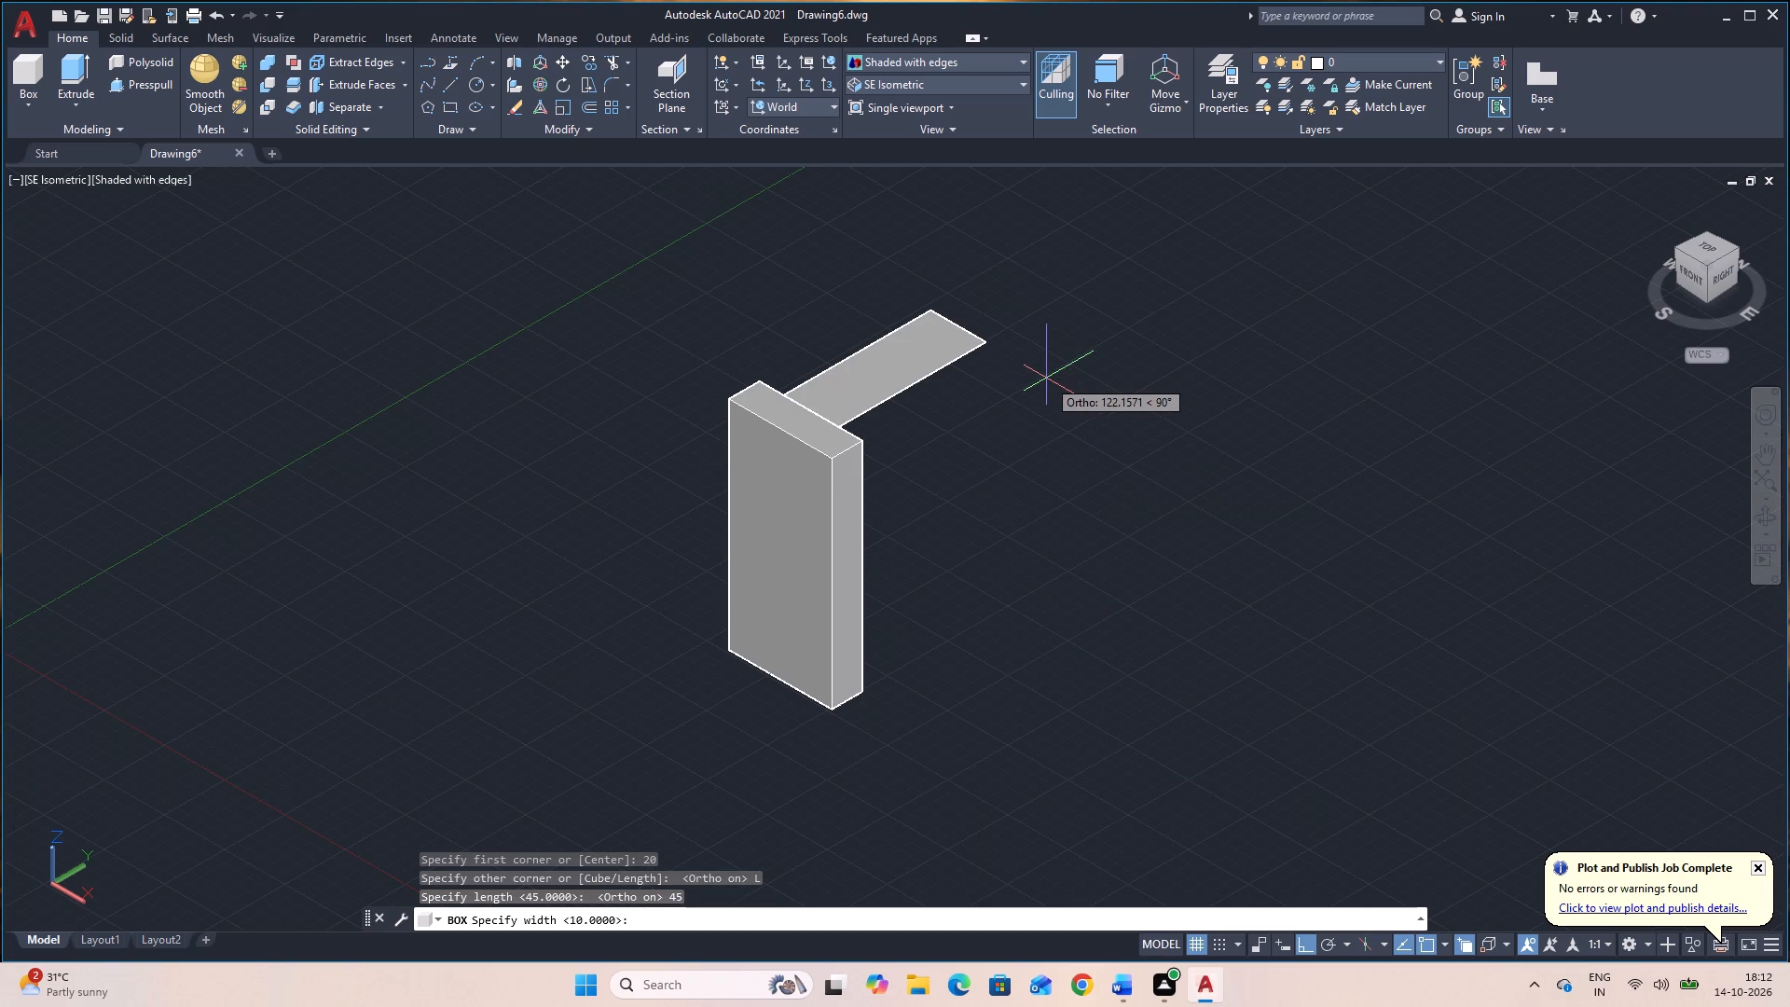
pyautogui.write('10')
pyautogui.press('Return')
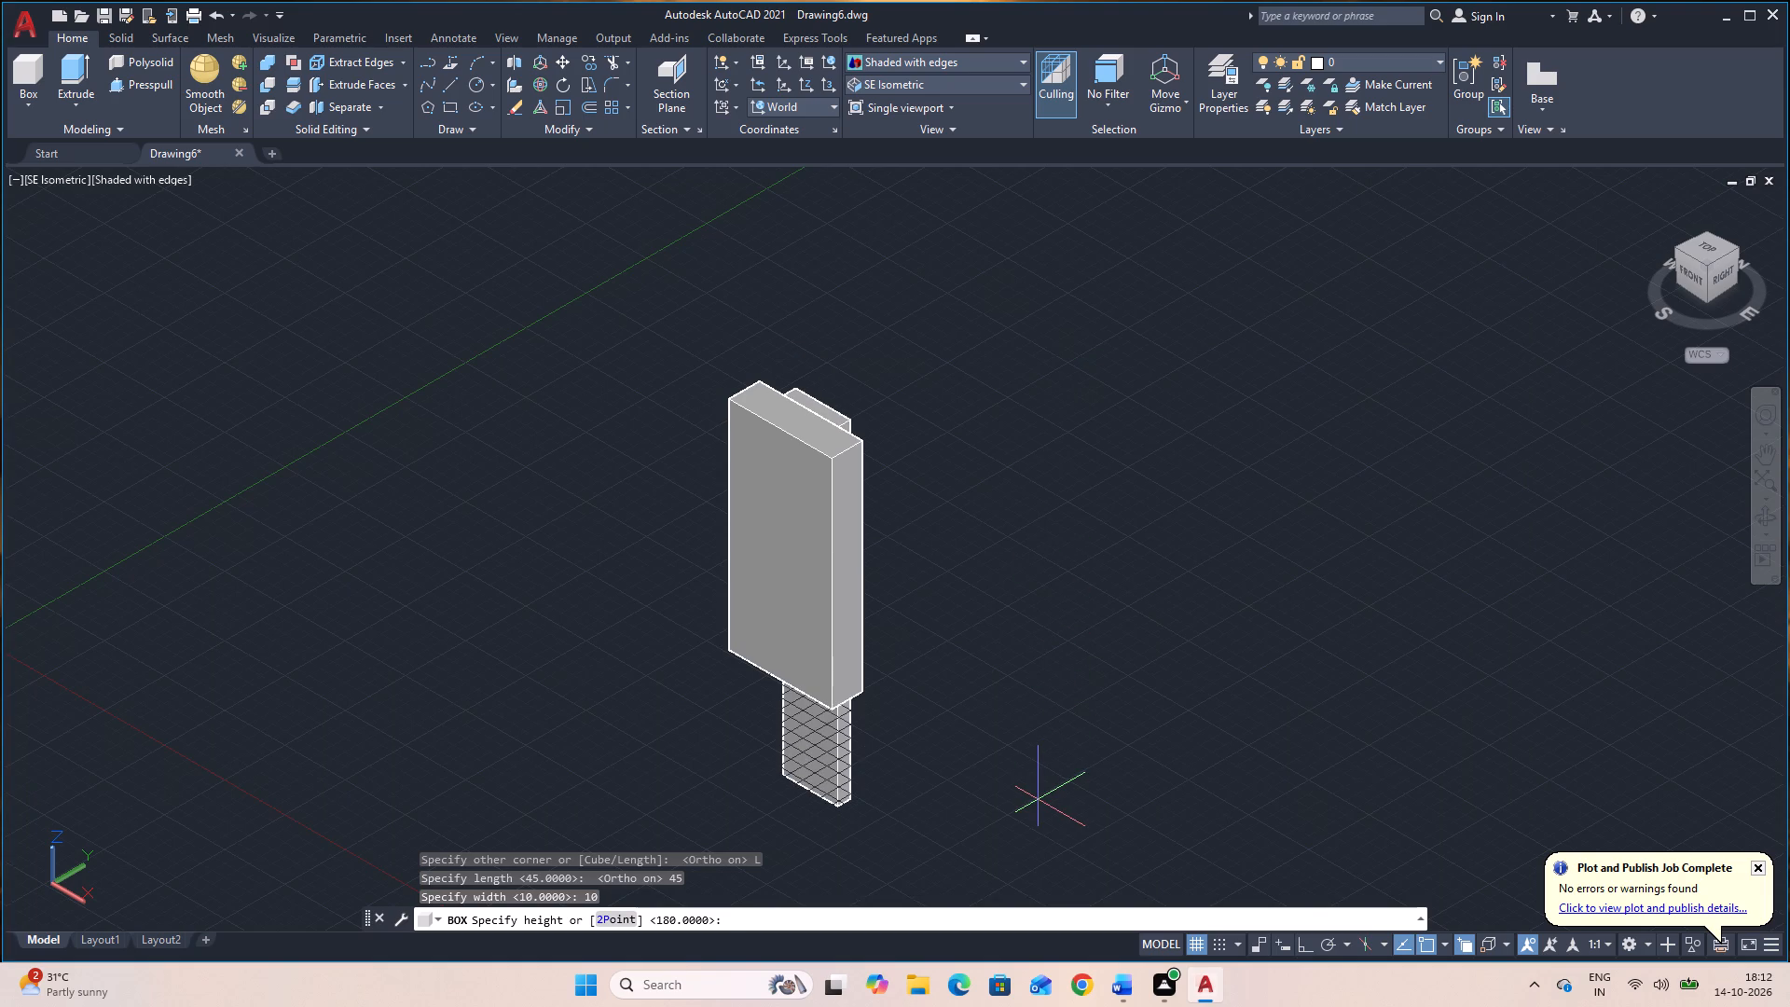
pyautogui.press('-')
pyautogui.write('180')
pyautogui.press('Return')
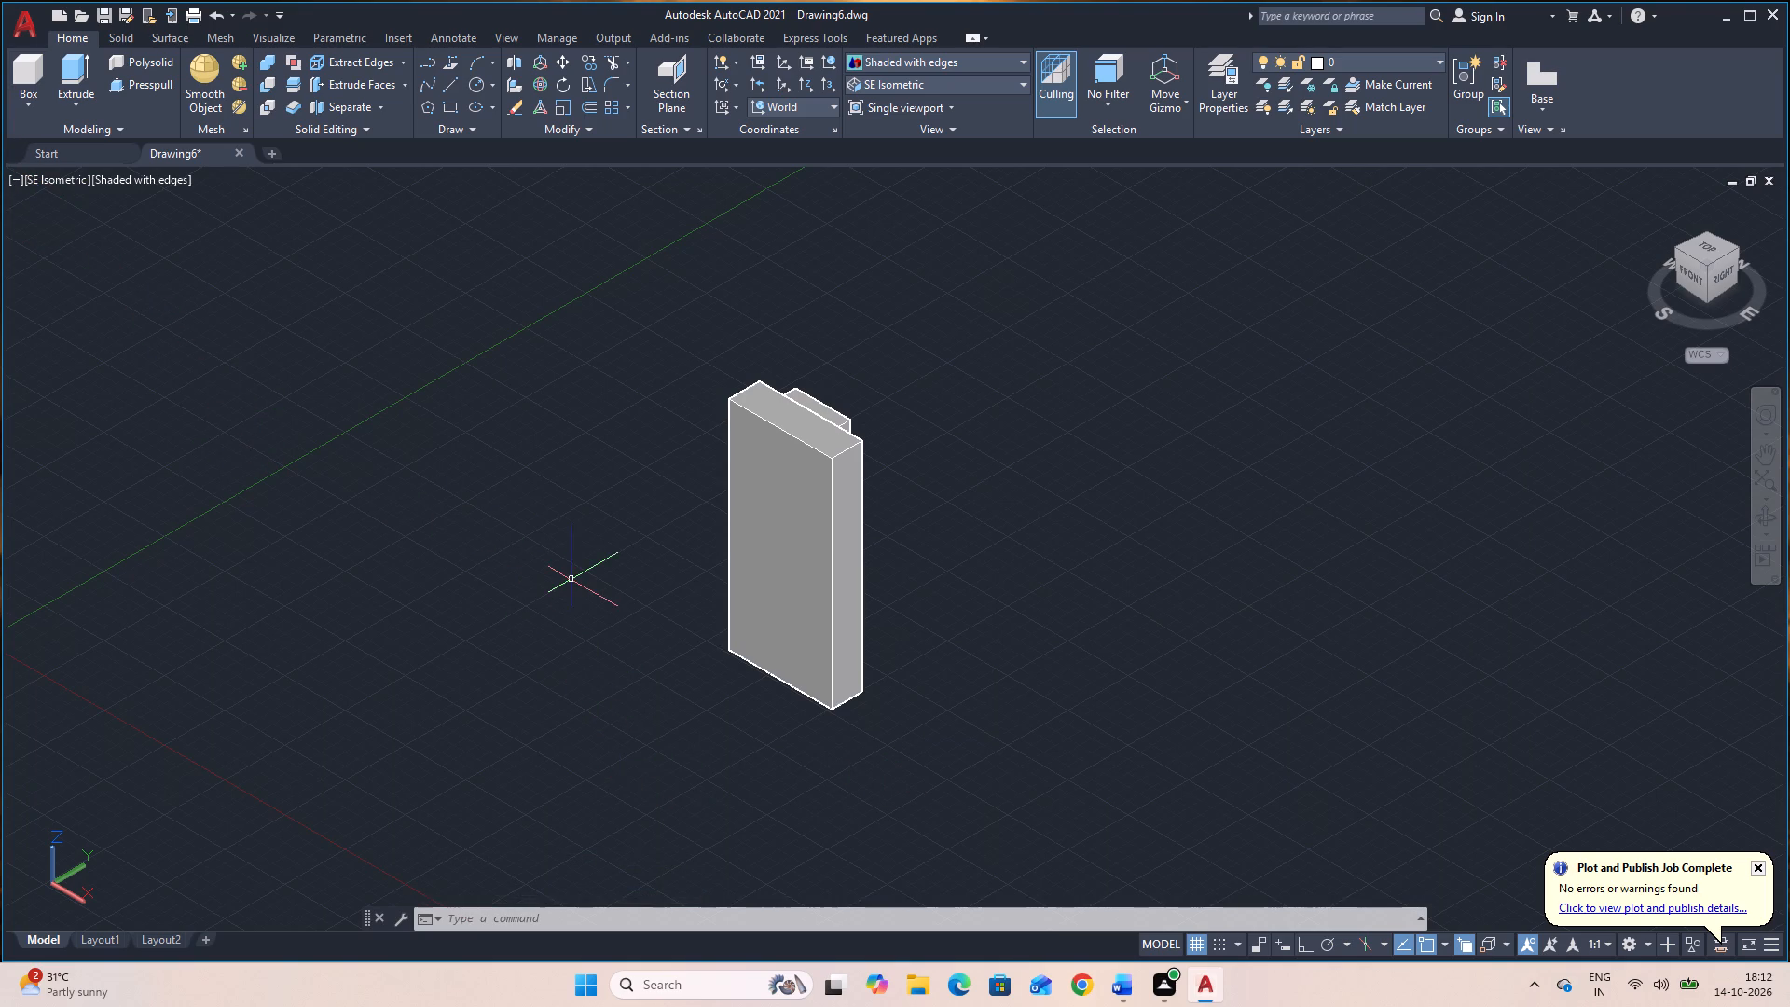
# Draw a 42-long guide line straight down the block's front face from the midpoint of its top front edge.
pyautogui.press('l')
pyautogui.press('space')
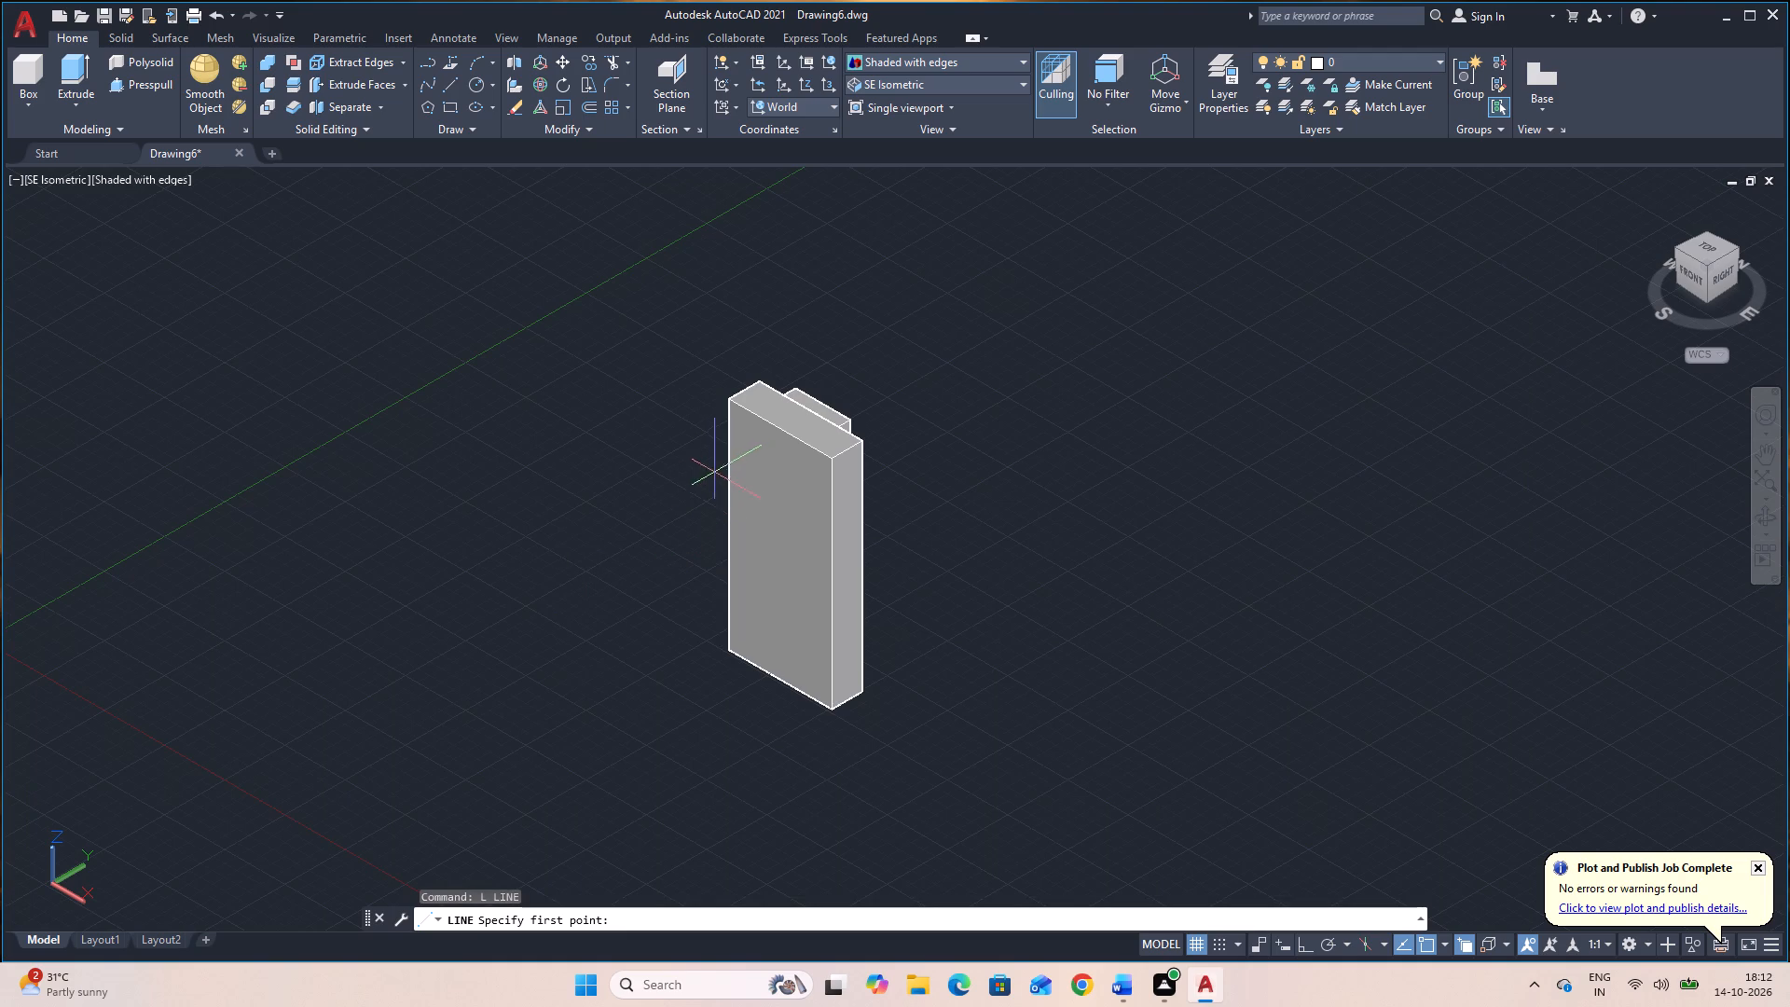
pyautogui.click(781, 433)
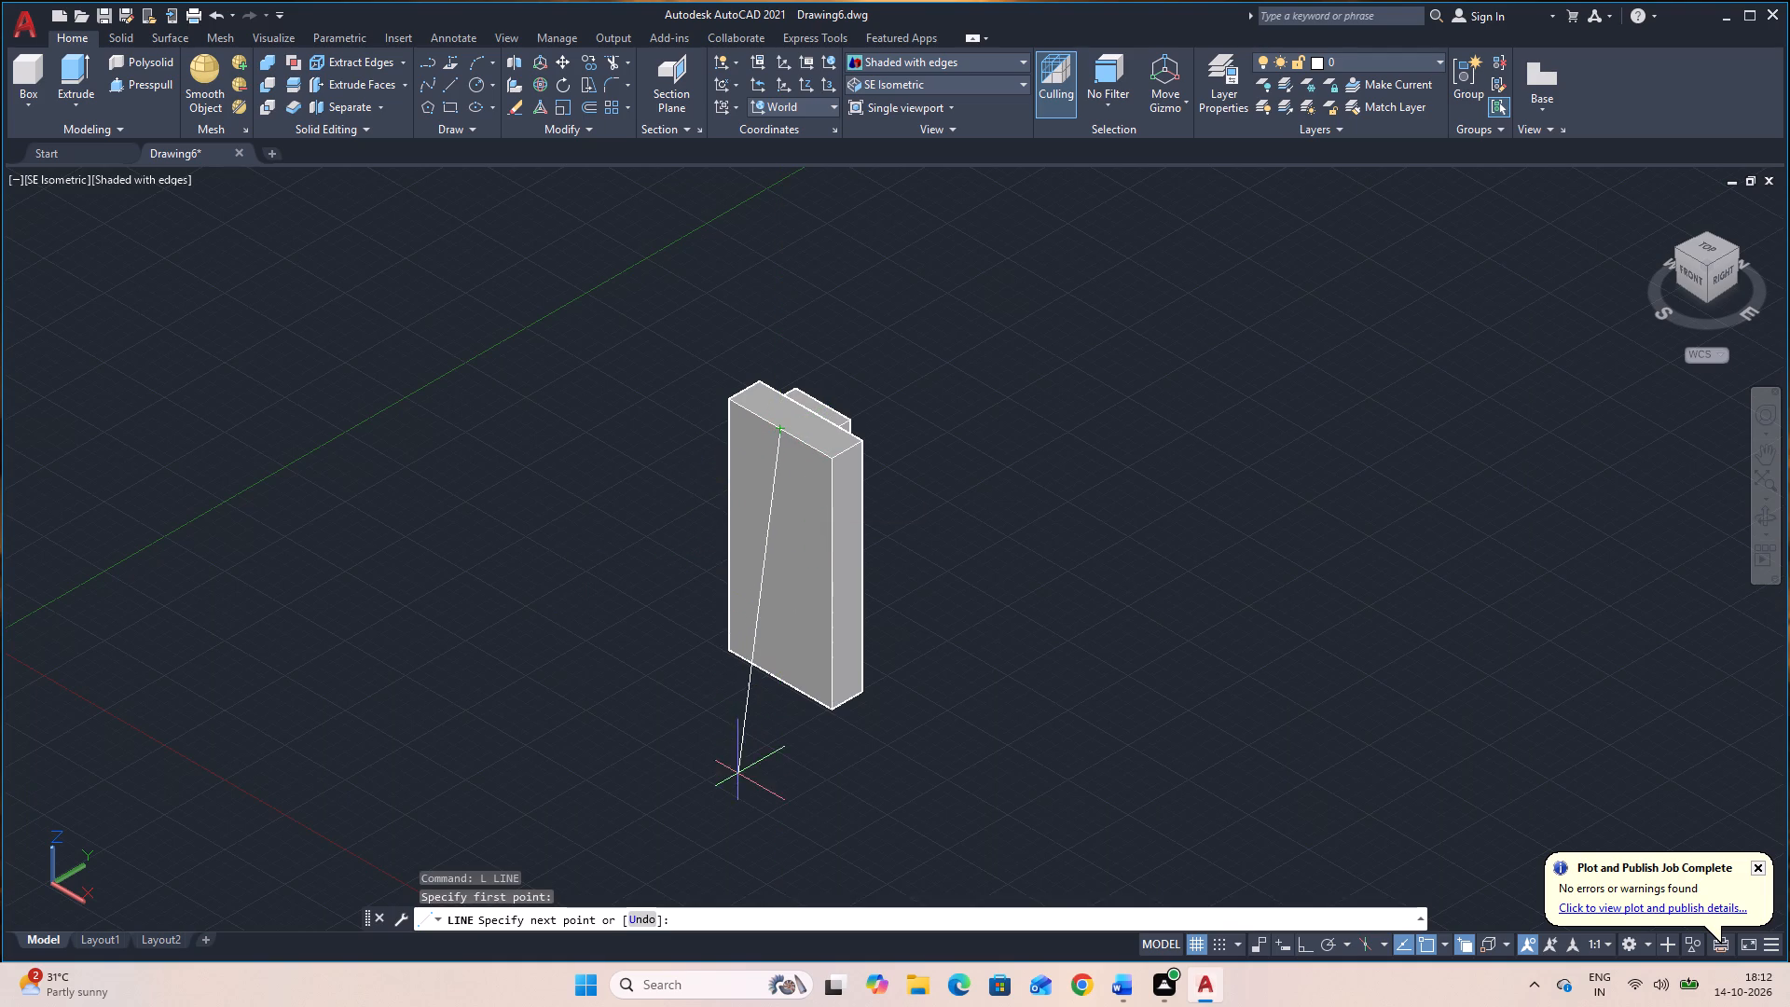
pyautogui.press('F8')
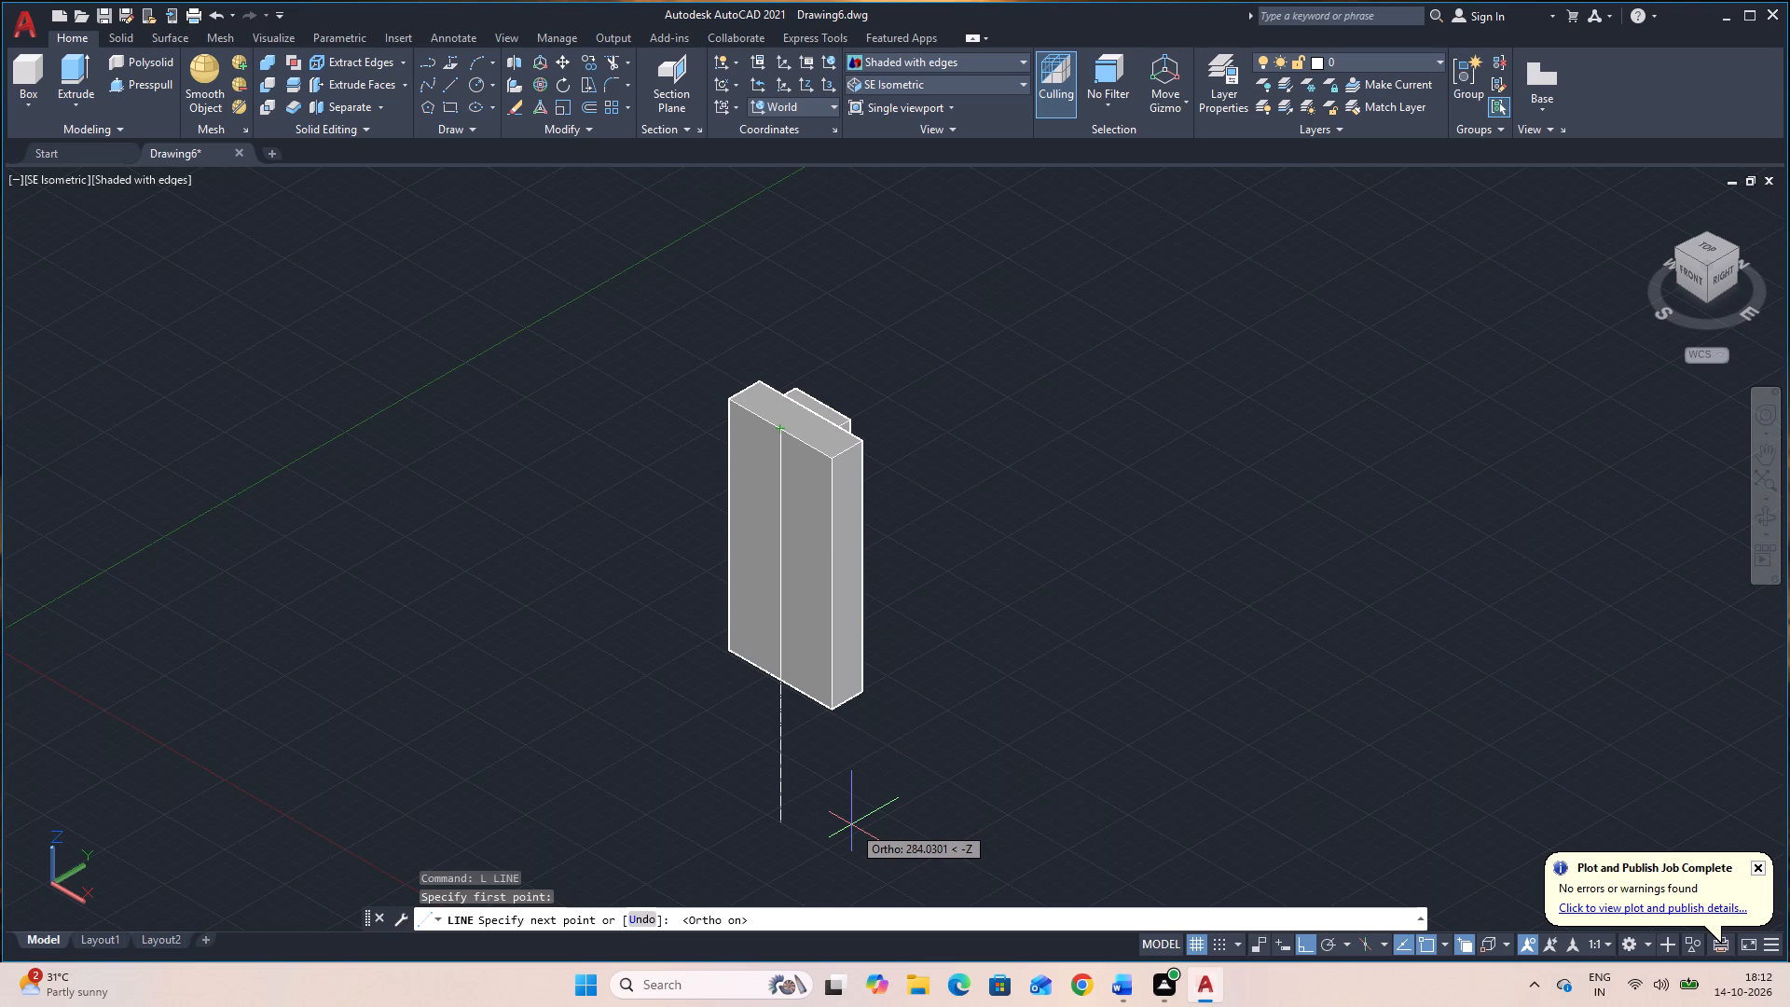
pyautogui.write('42')
pyautogui.press('Return')
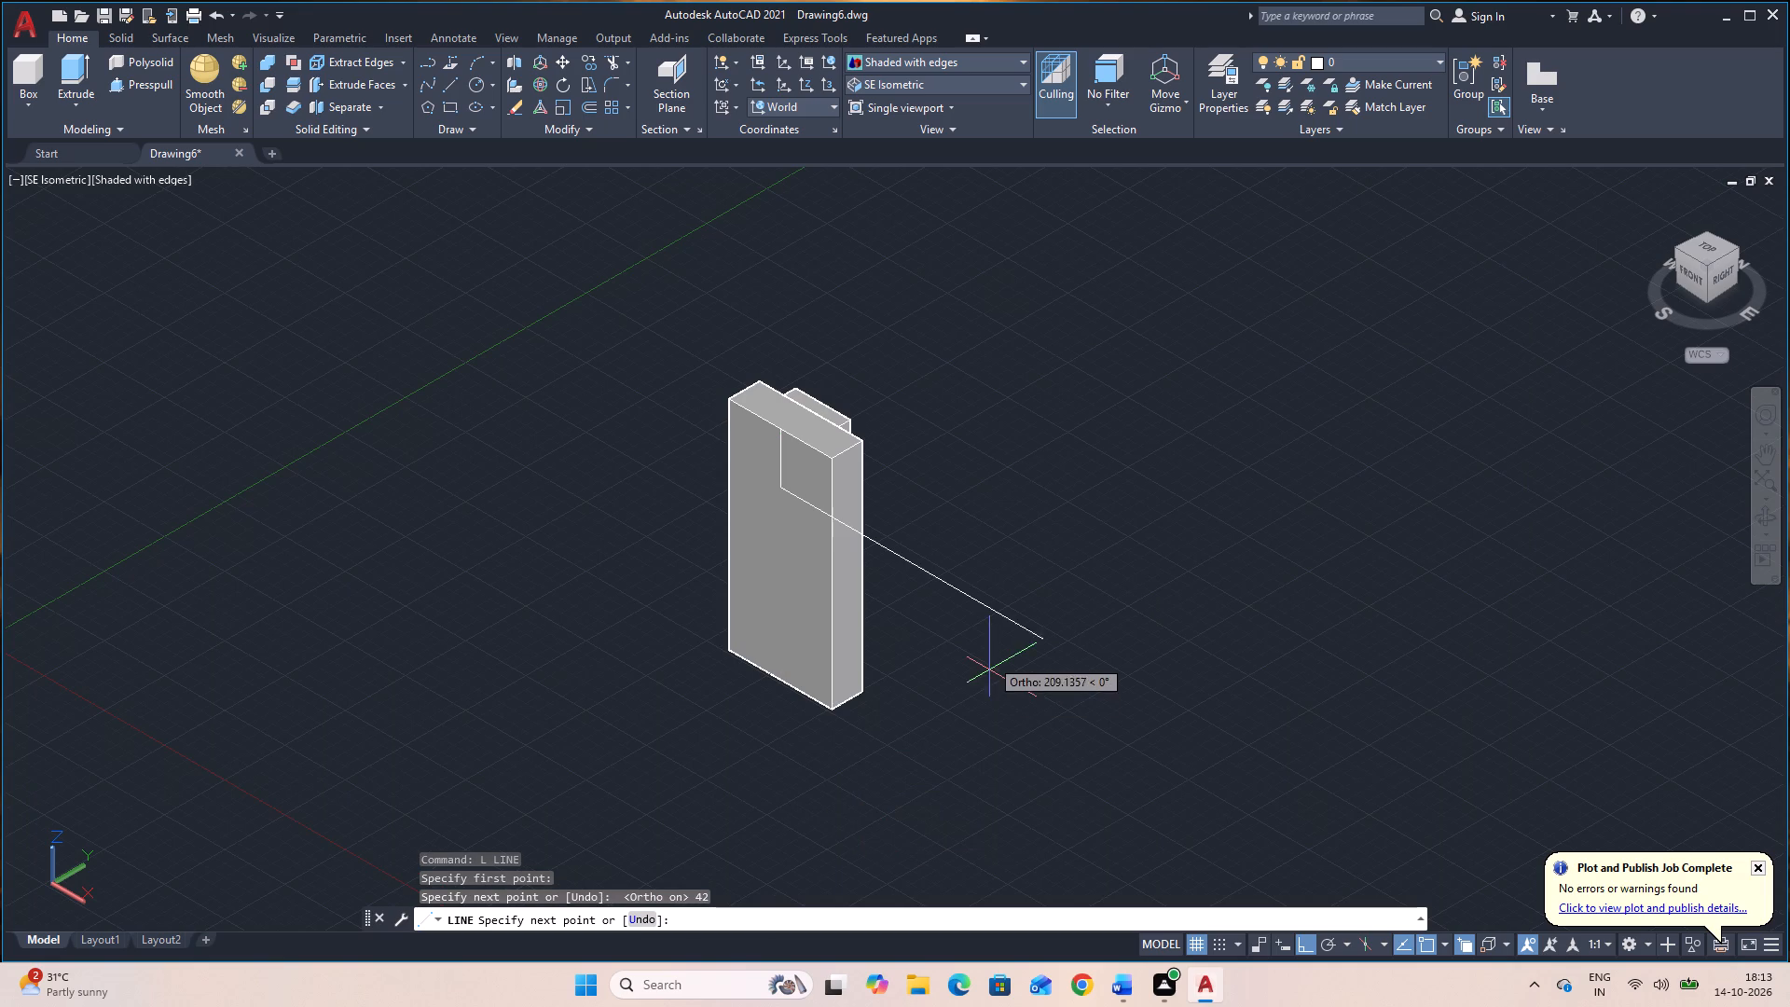
pyautogui.press('Escape')
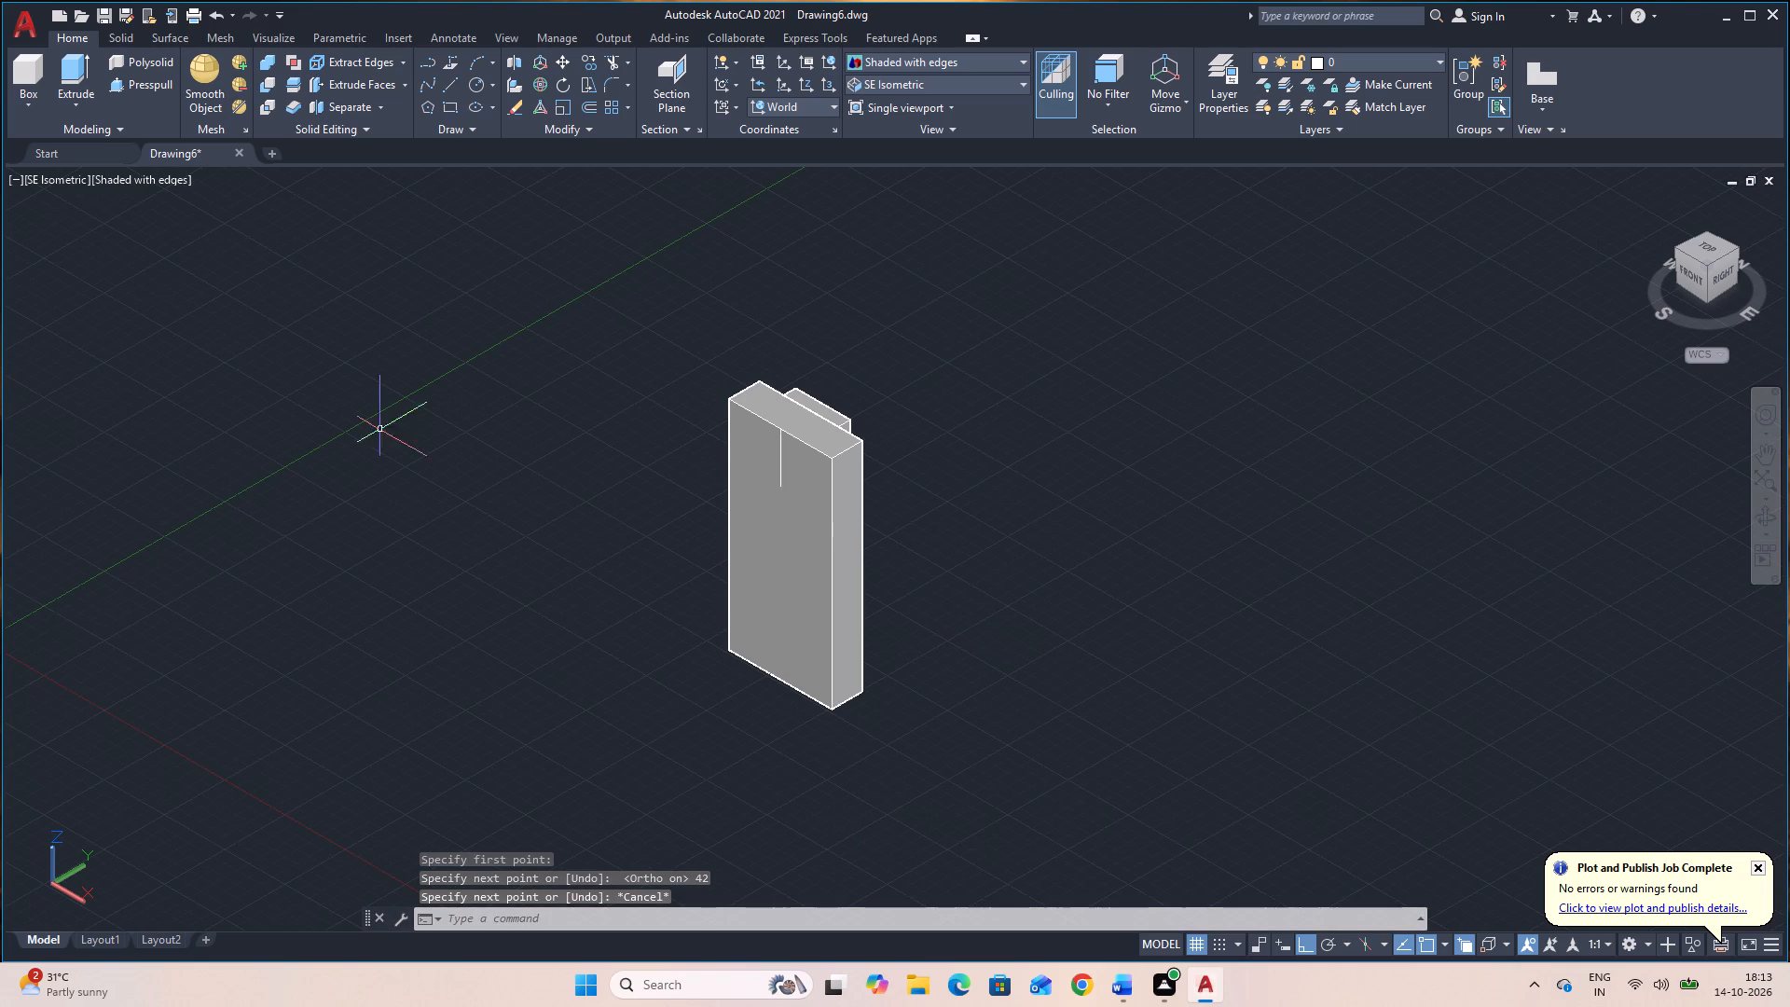
# Create a cylinder of radius 25 centred on the guide line's lower end, with its axis running 10 into the block along Y.
pyautogui.click(23, 100)
pyautogui.click(50, 163)
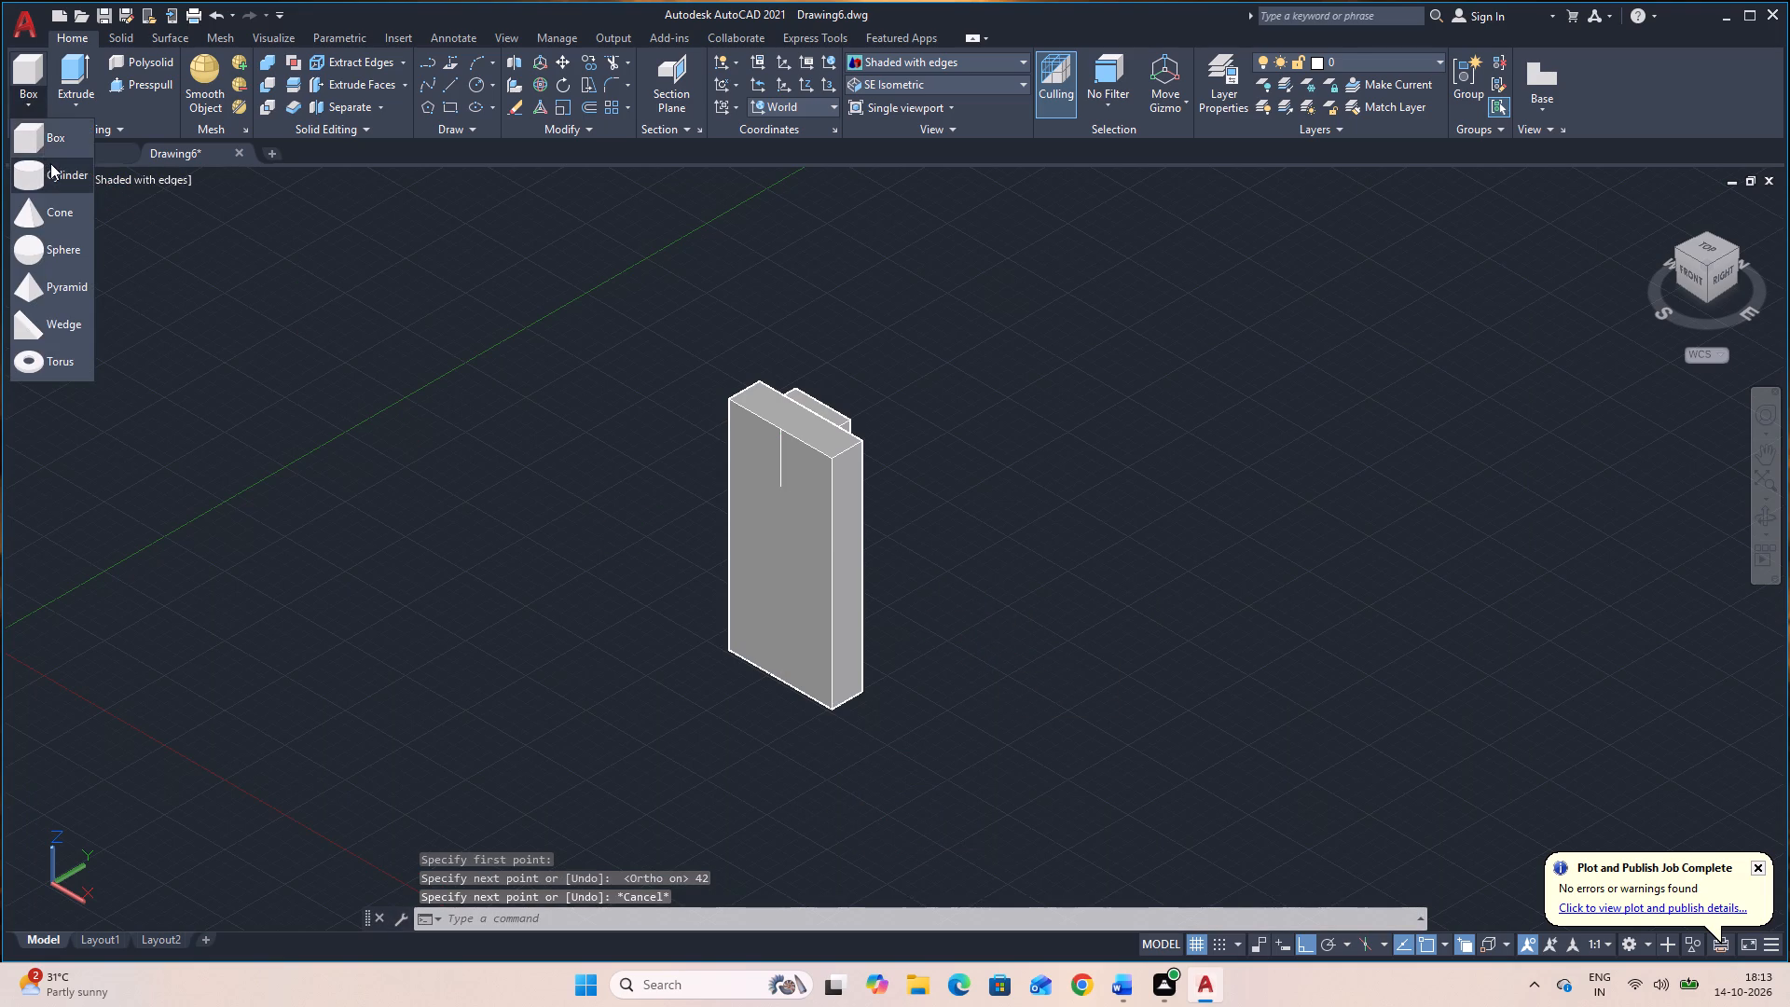
pyautogui.click(777, 489)
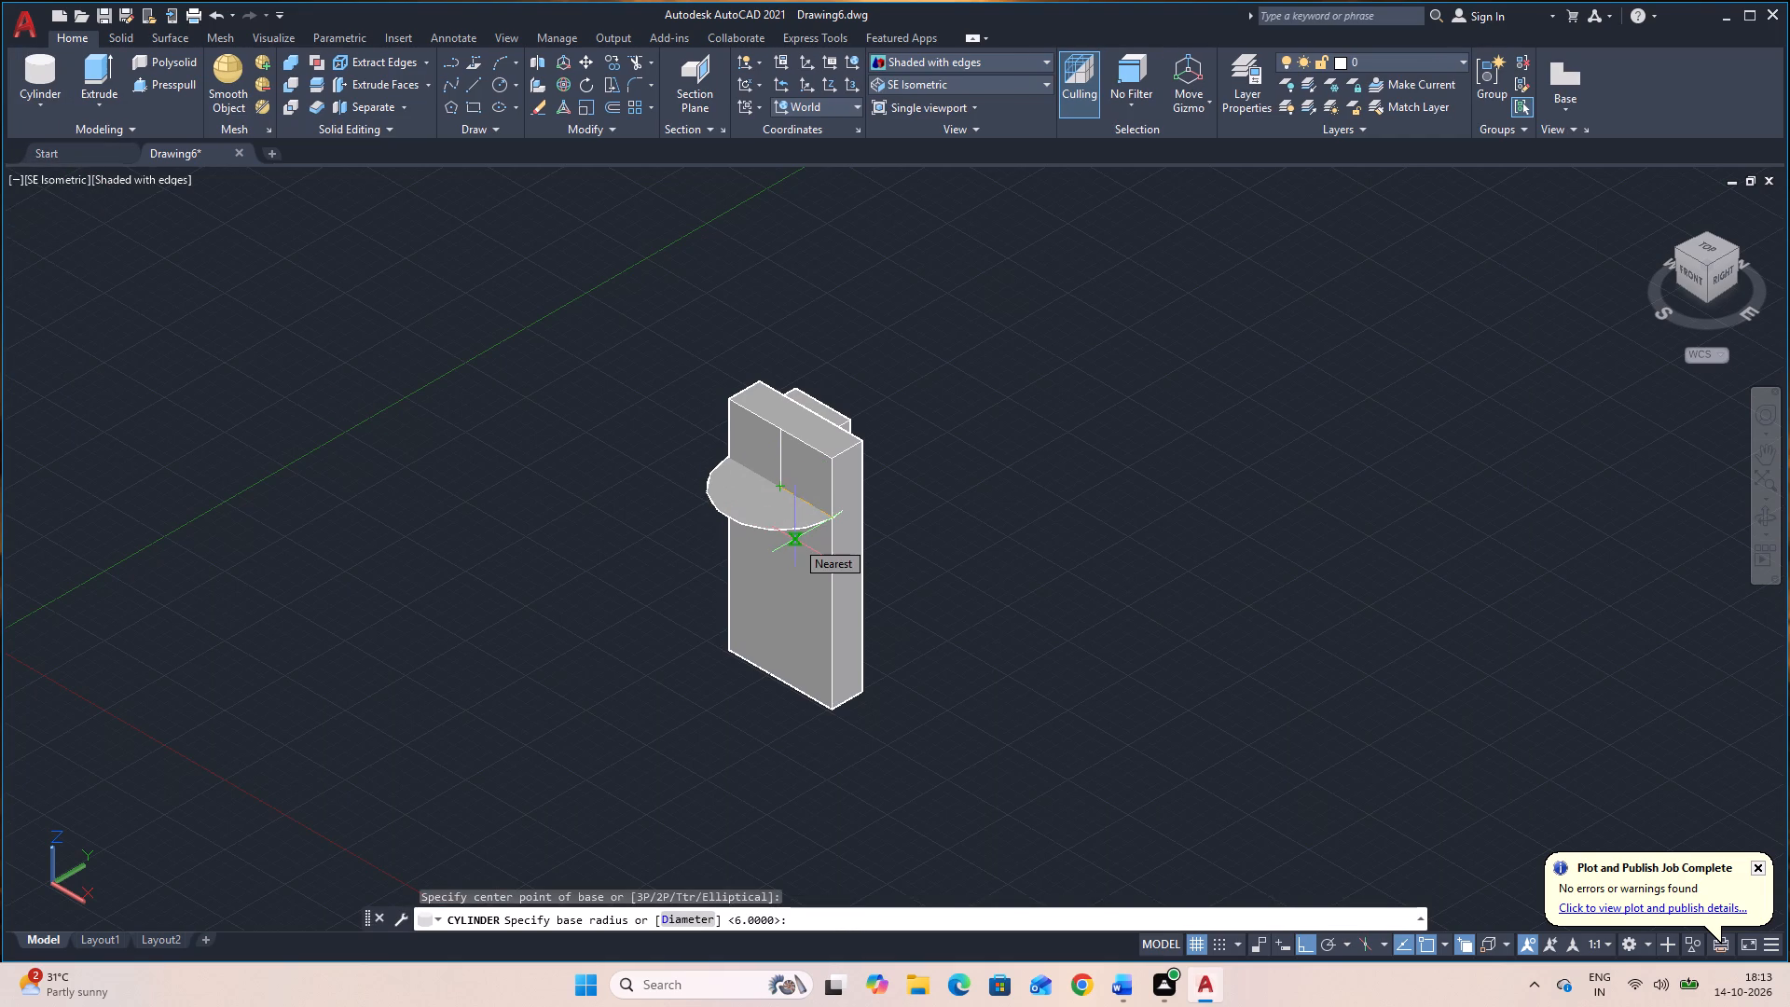
pyautogui.write('25')
pyautogui.press('Return')
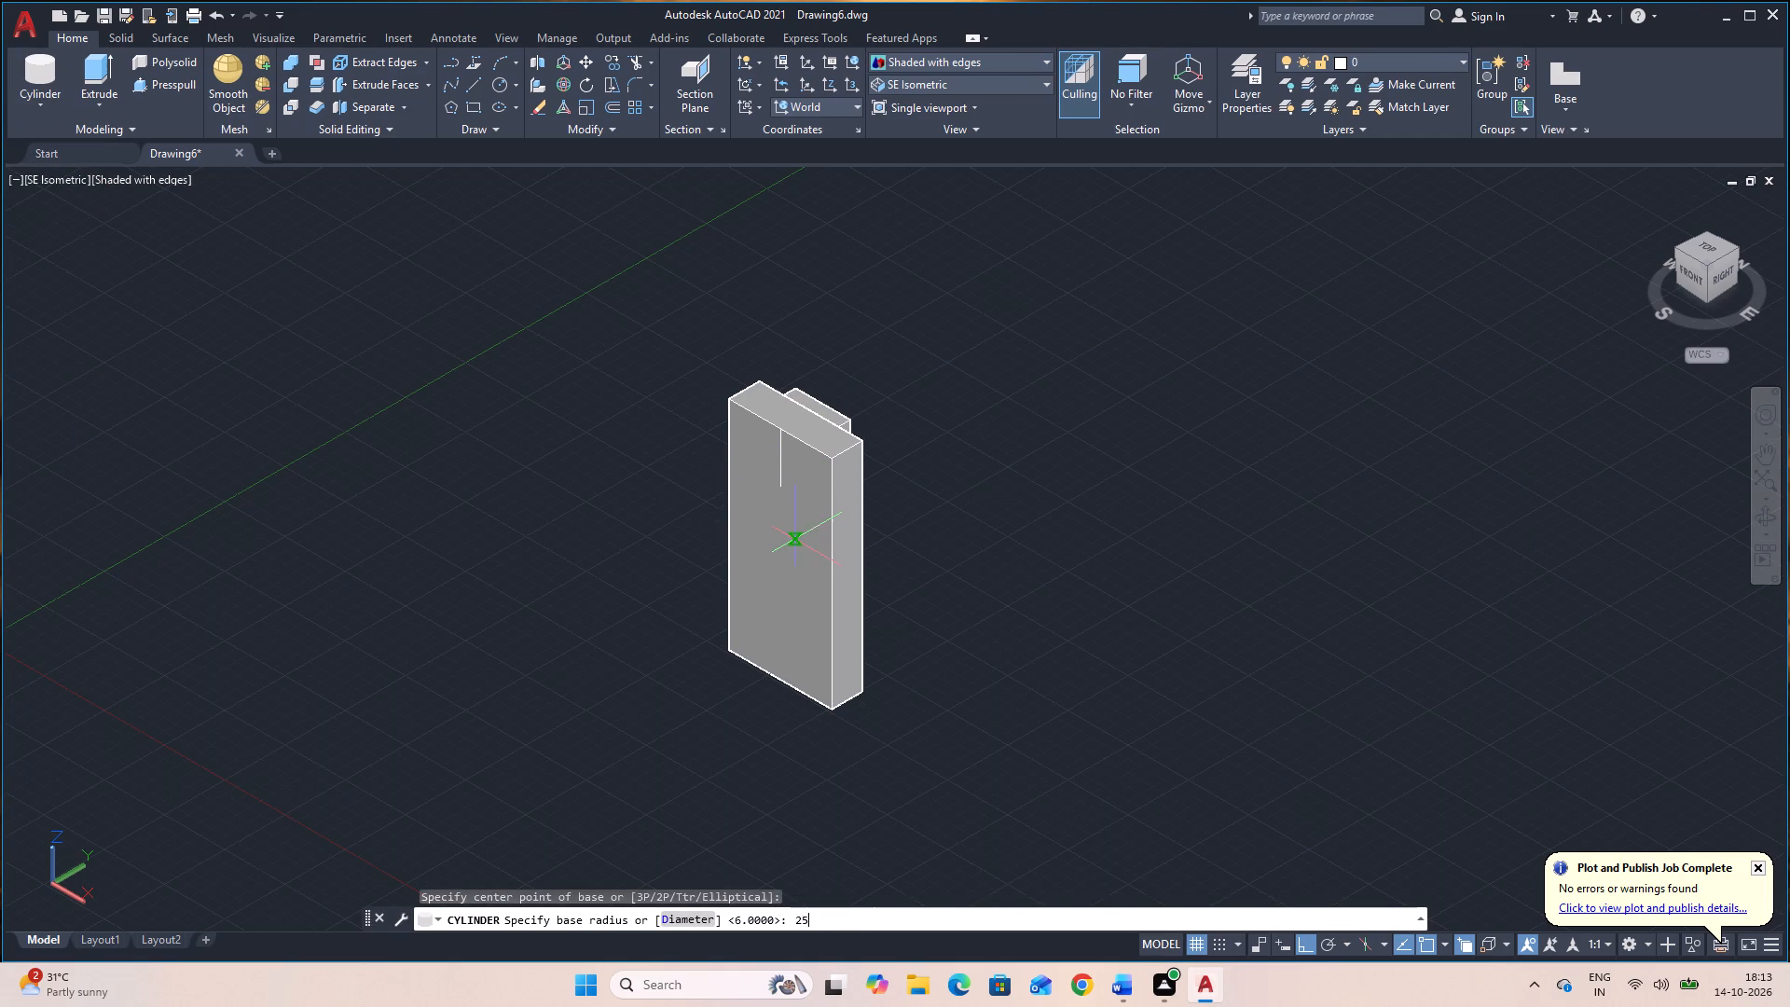
pyautogui.click(697, 913)
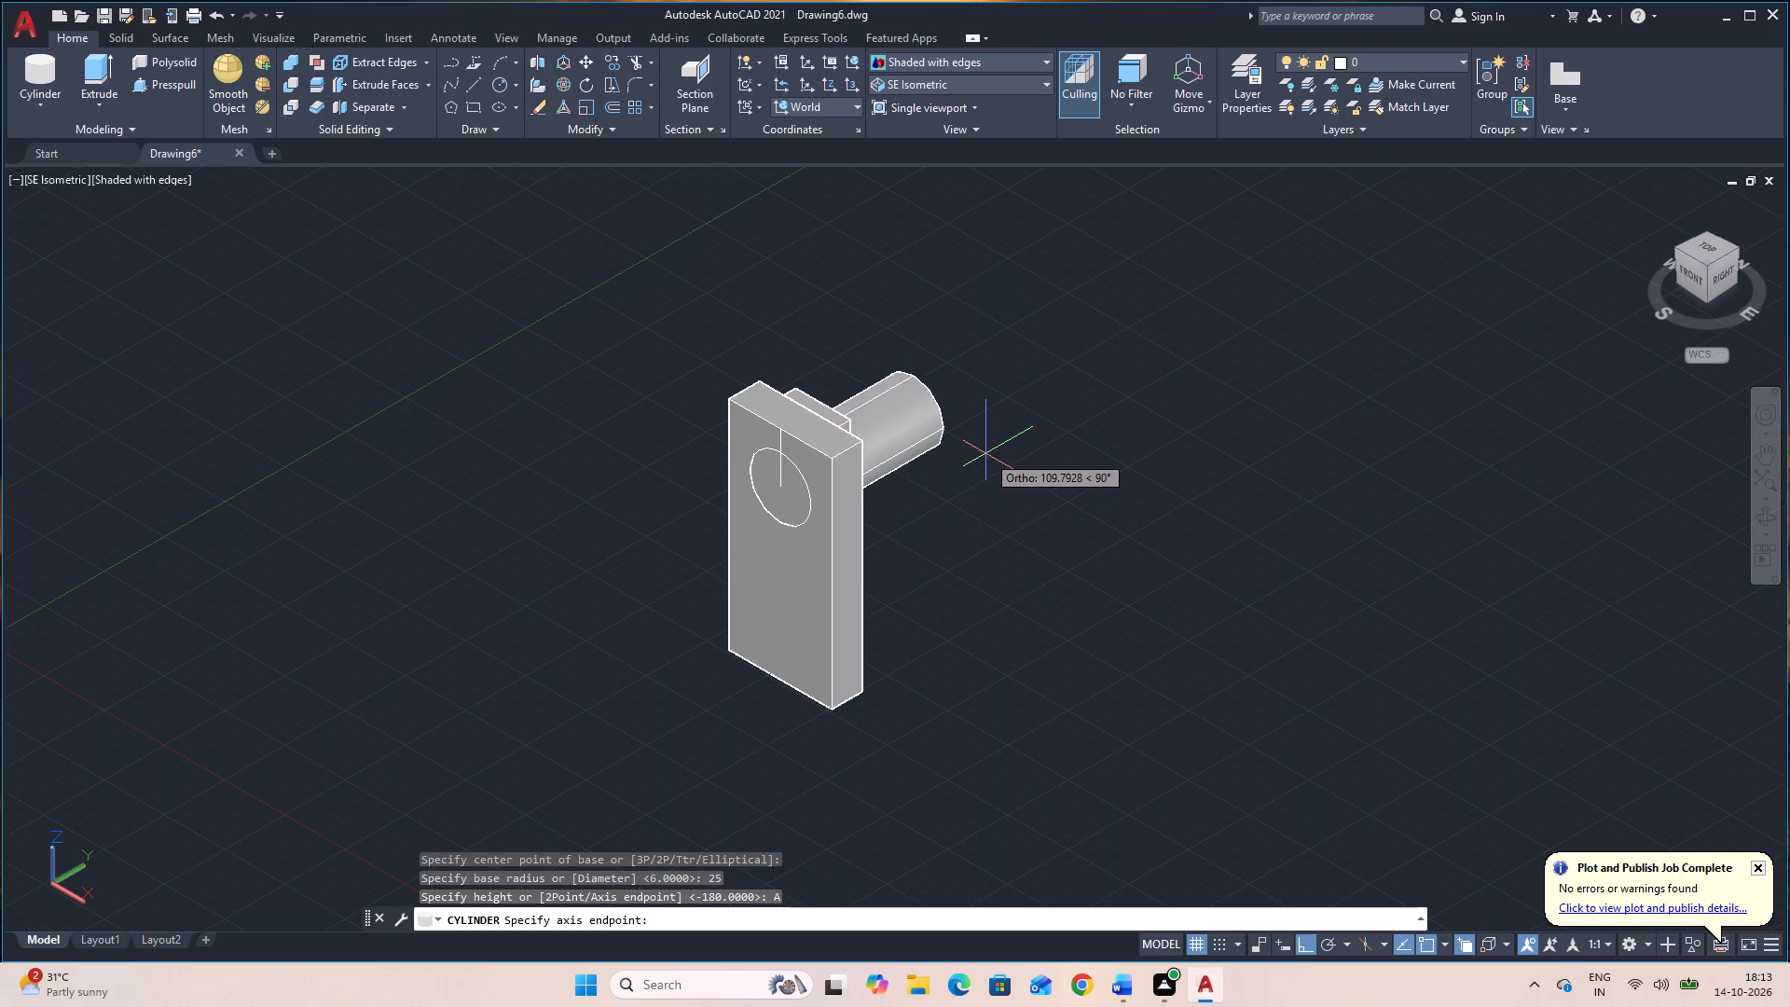
pyautogui.write('10')
pyautogui.press('Return')
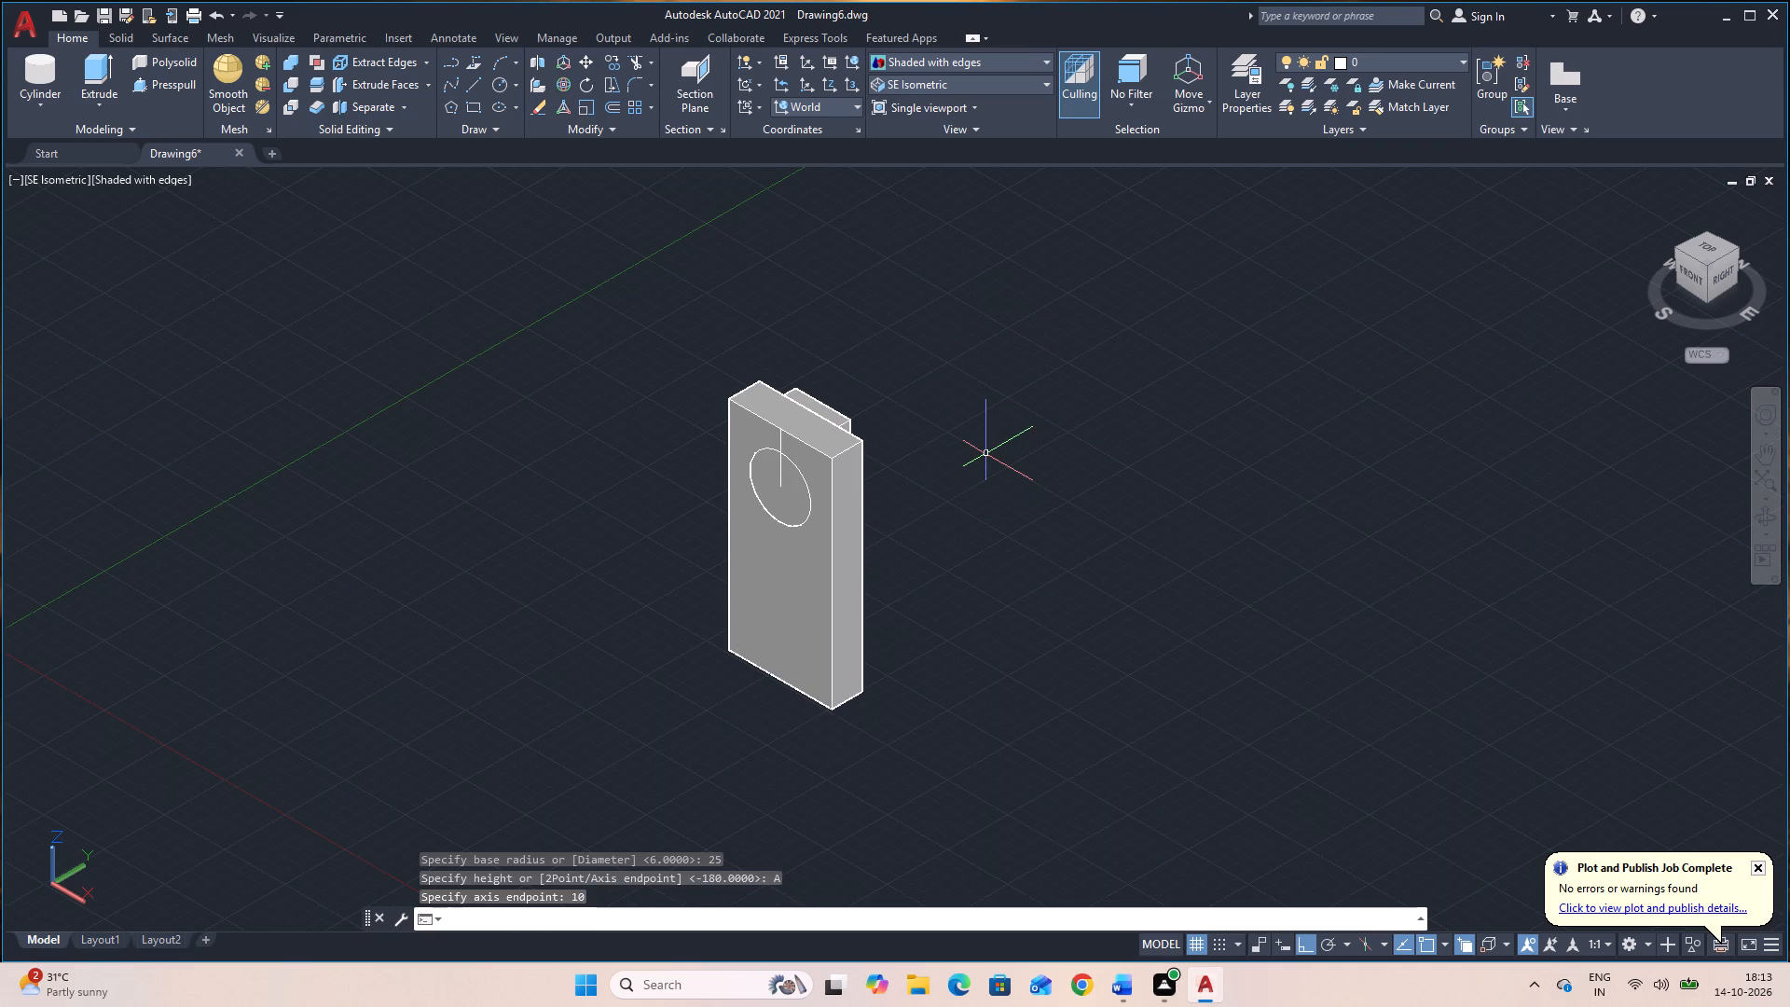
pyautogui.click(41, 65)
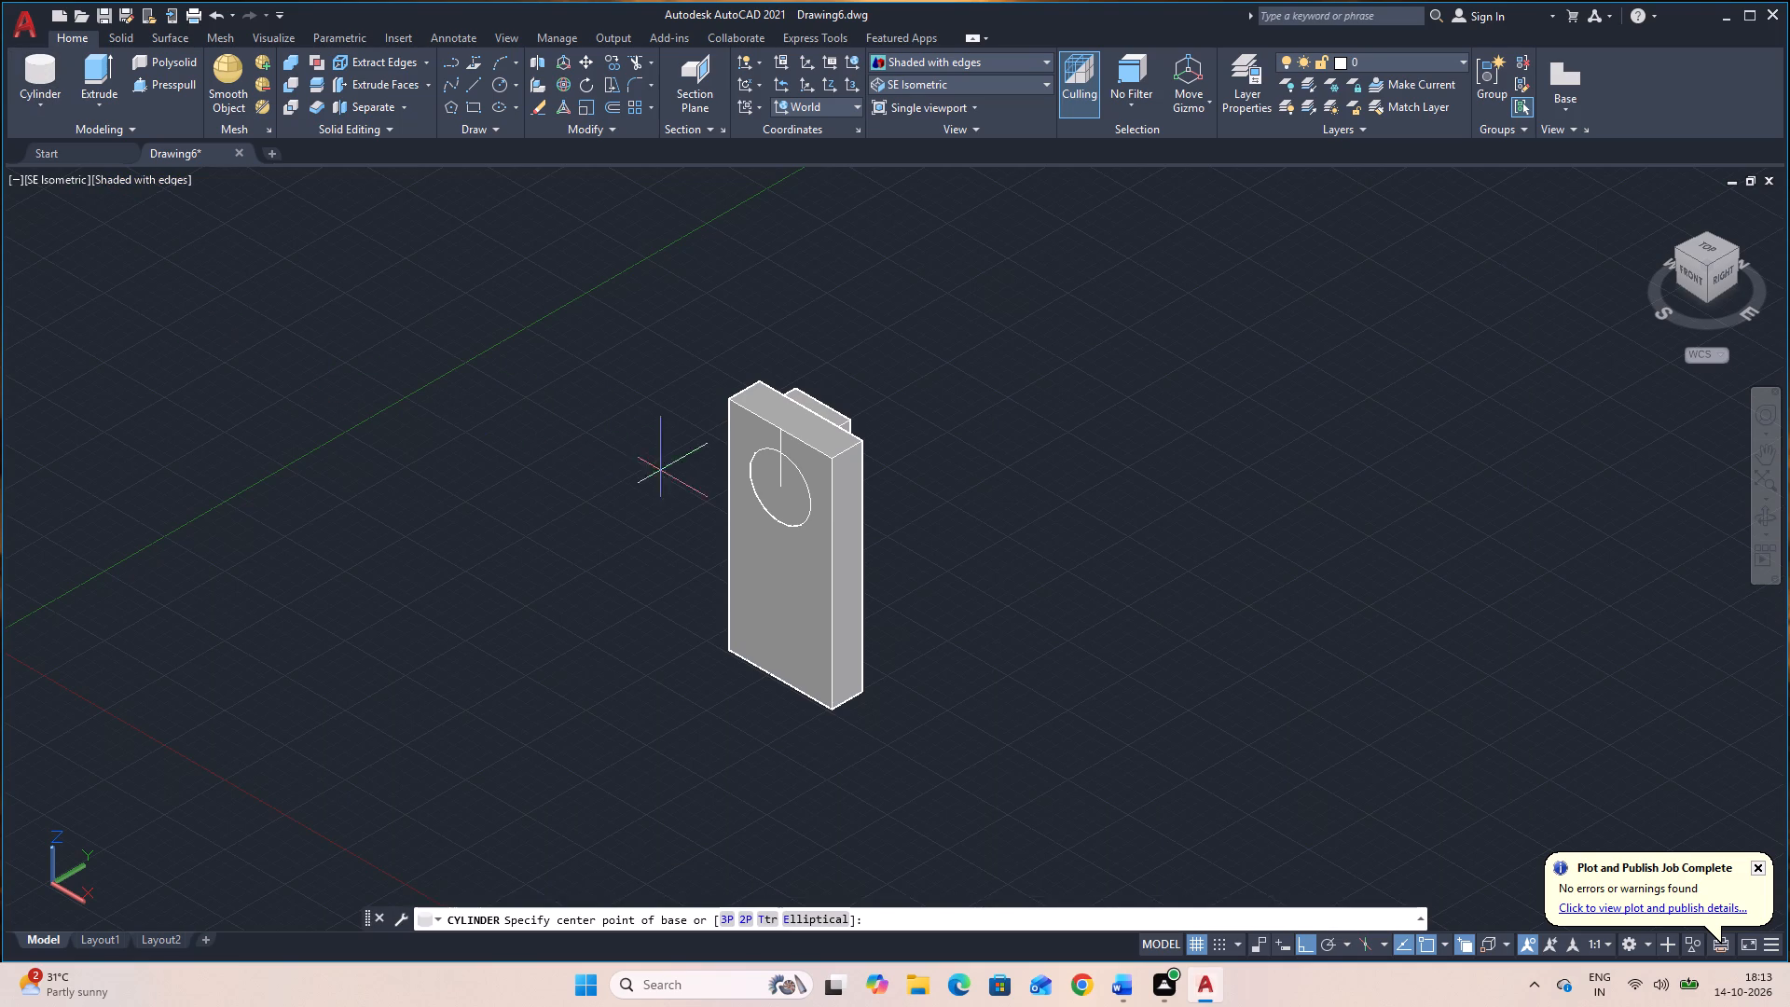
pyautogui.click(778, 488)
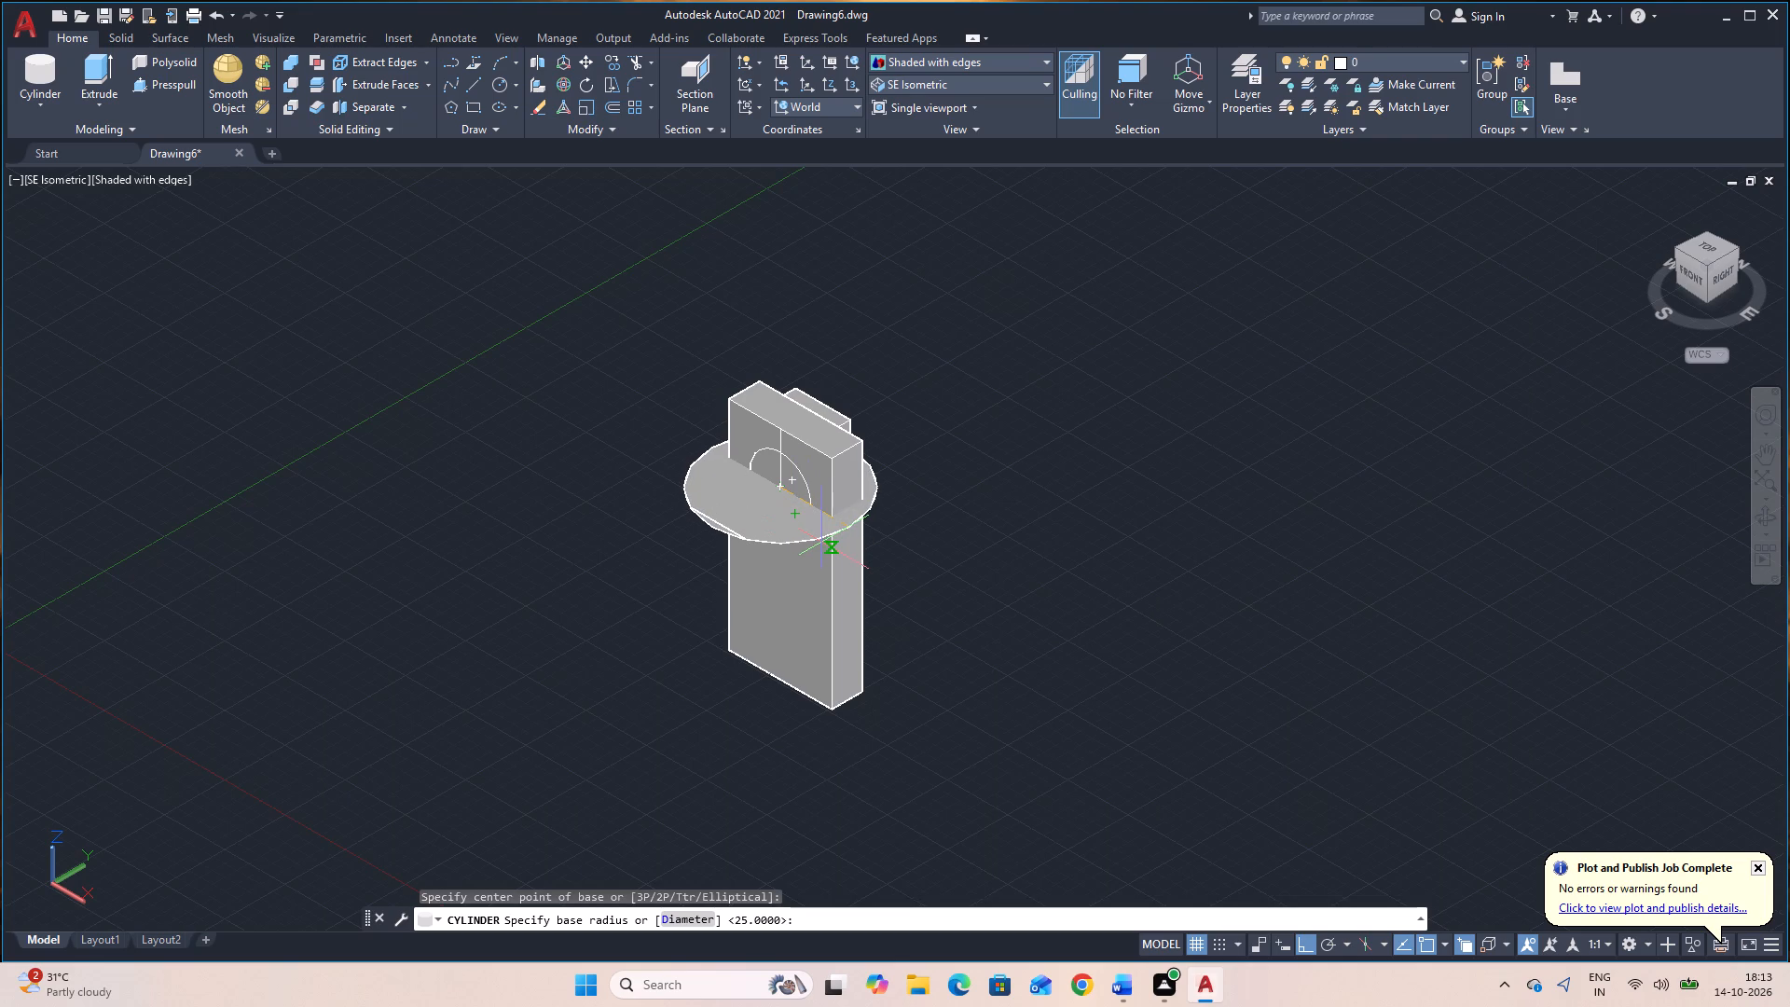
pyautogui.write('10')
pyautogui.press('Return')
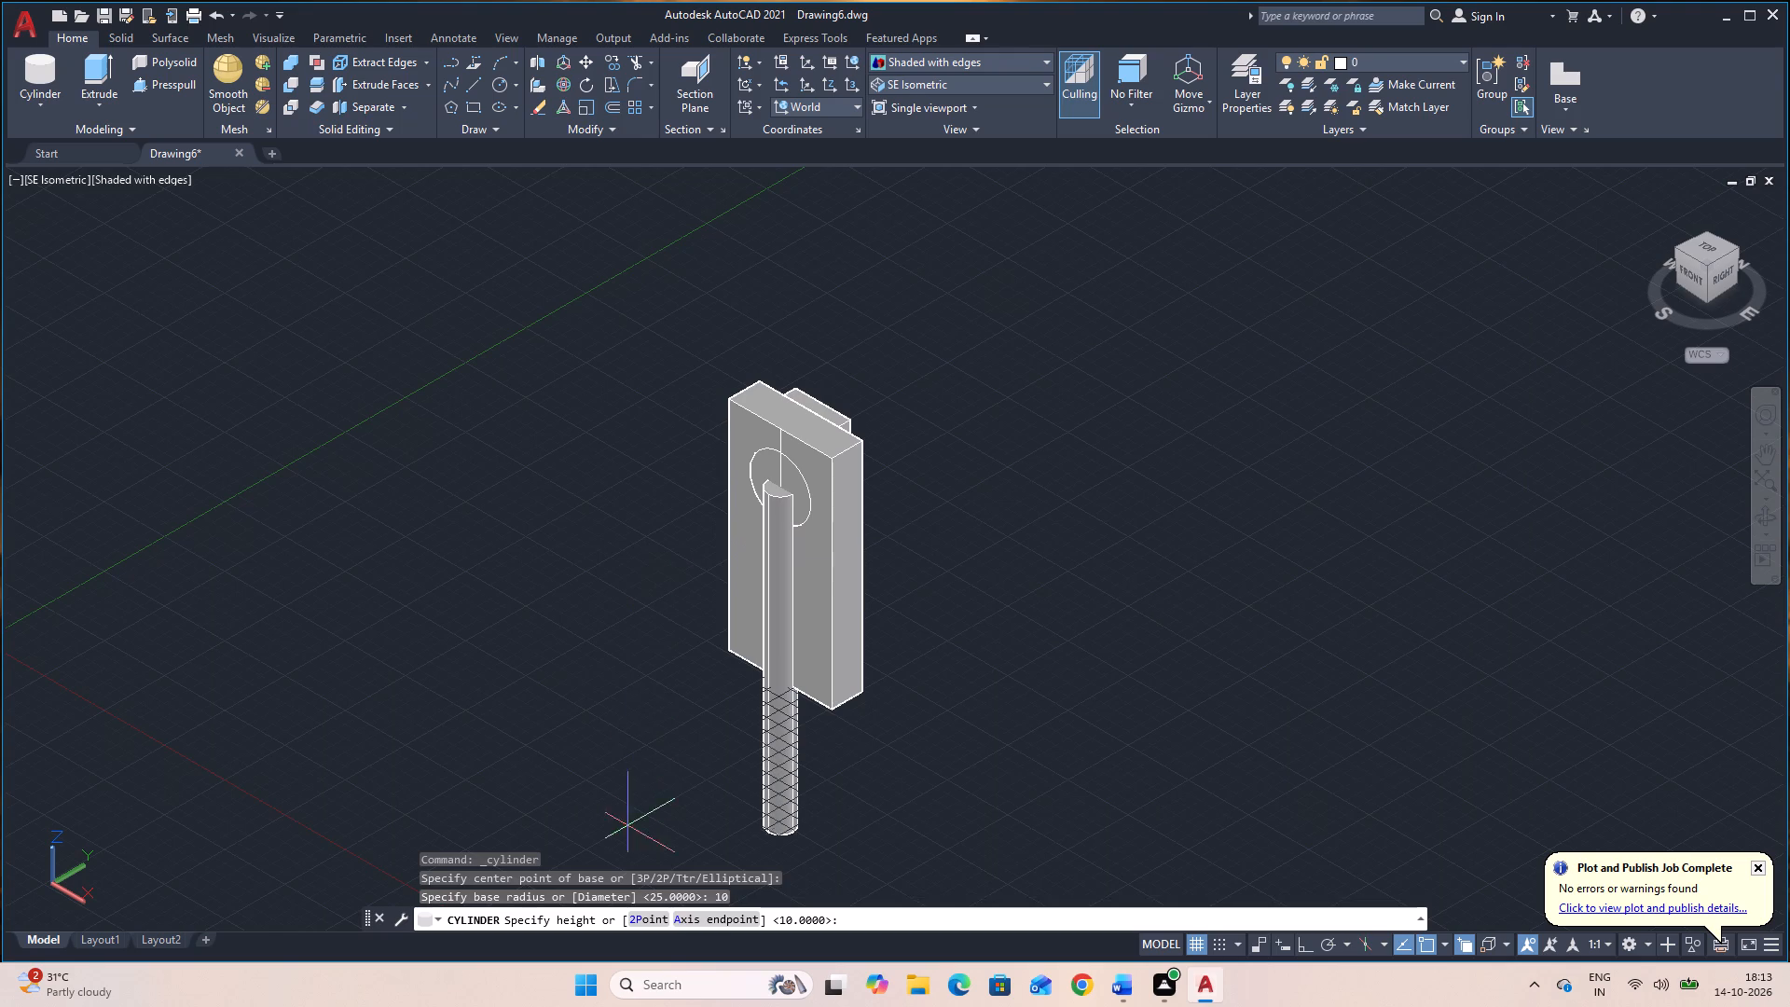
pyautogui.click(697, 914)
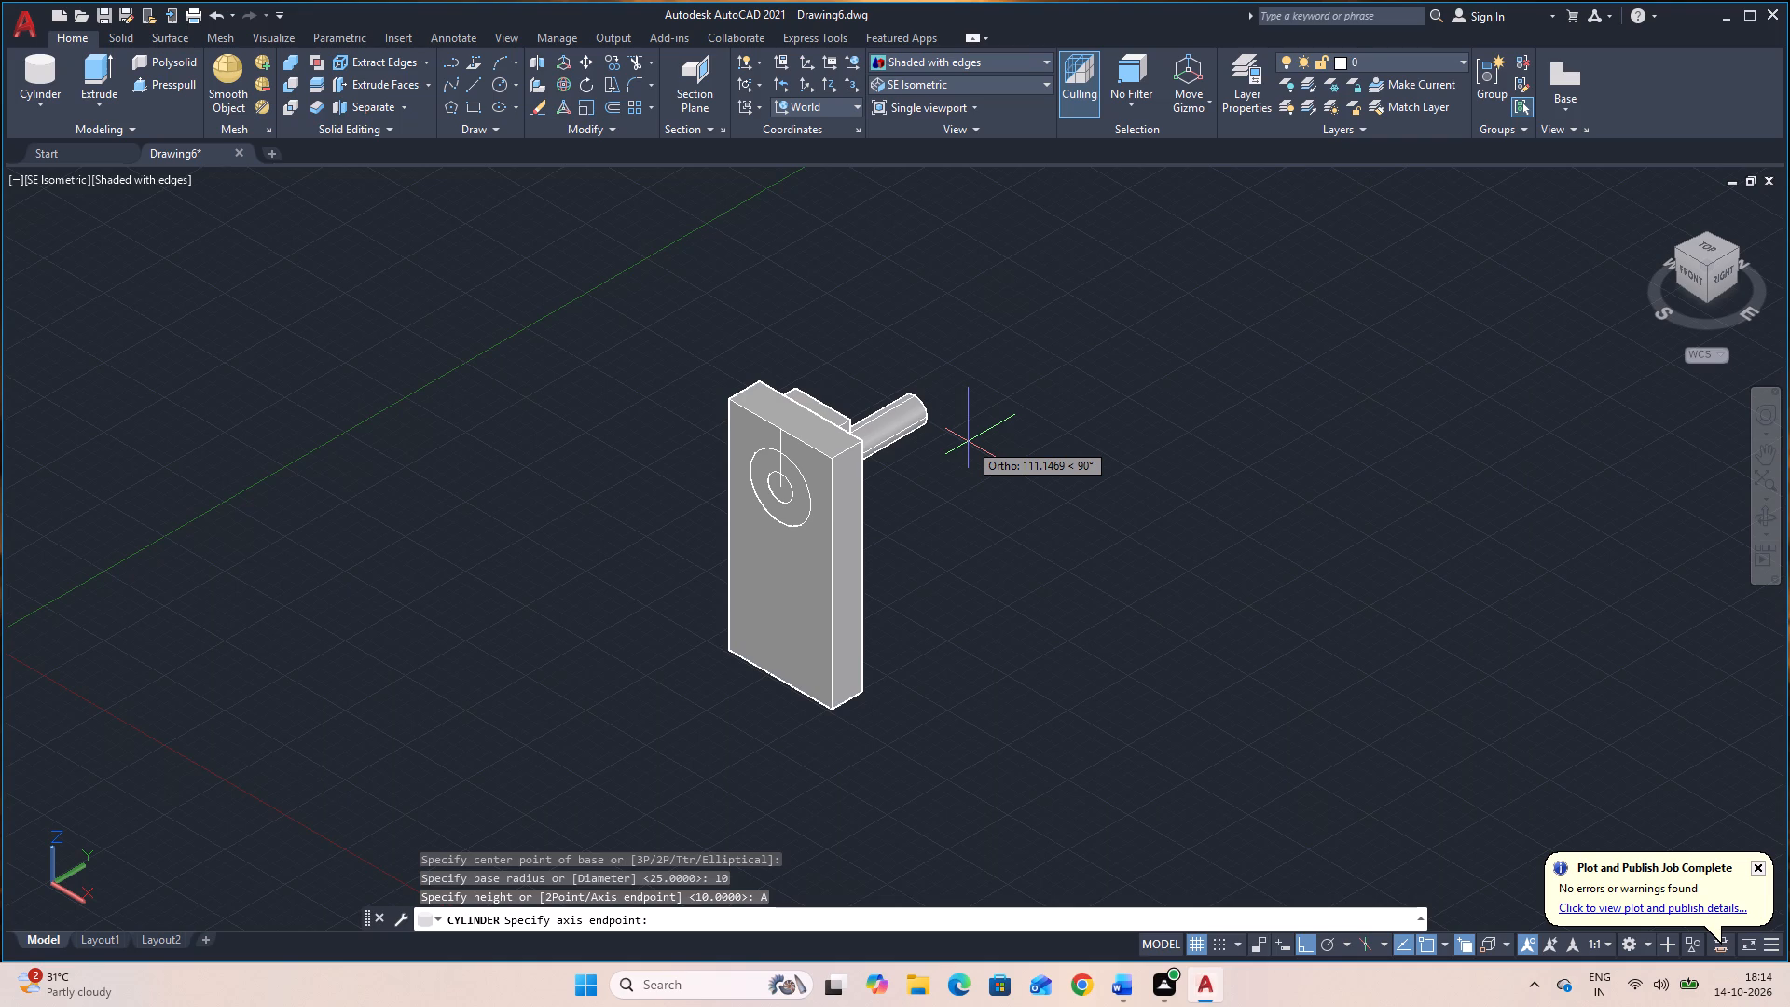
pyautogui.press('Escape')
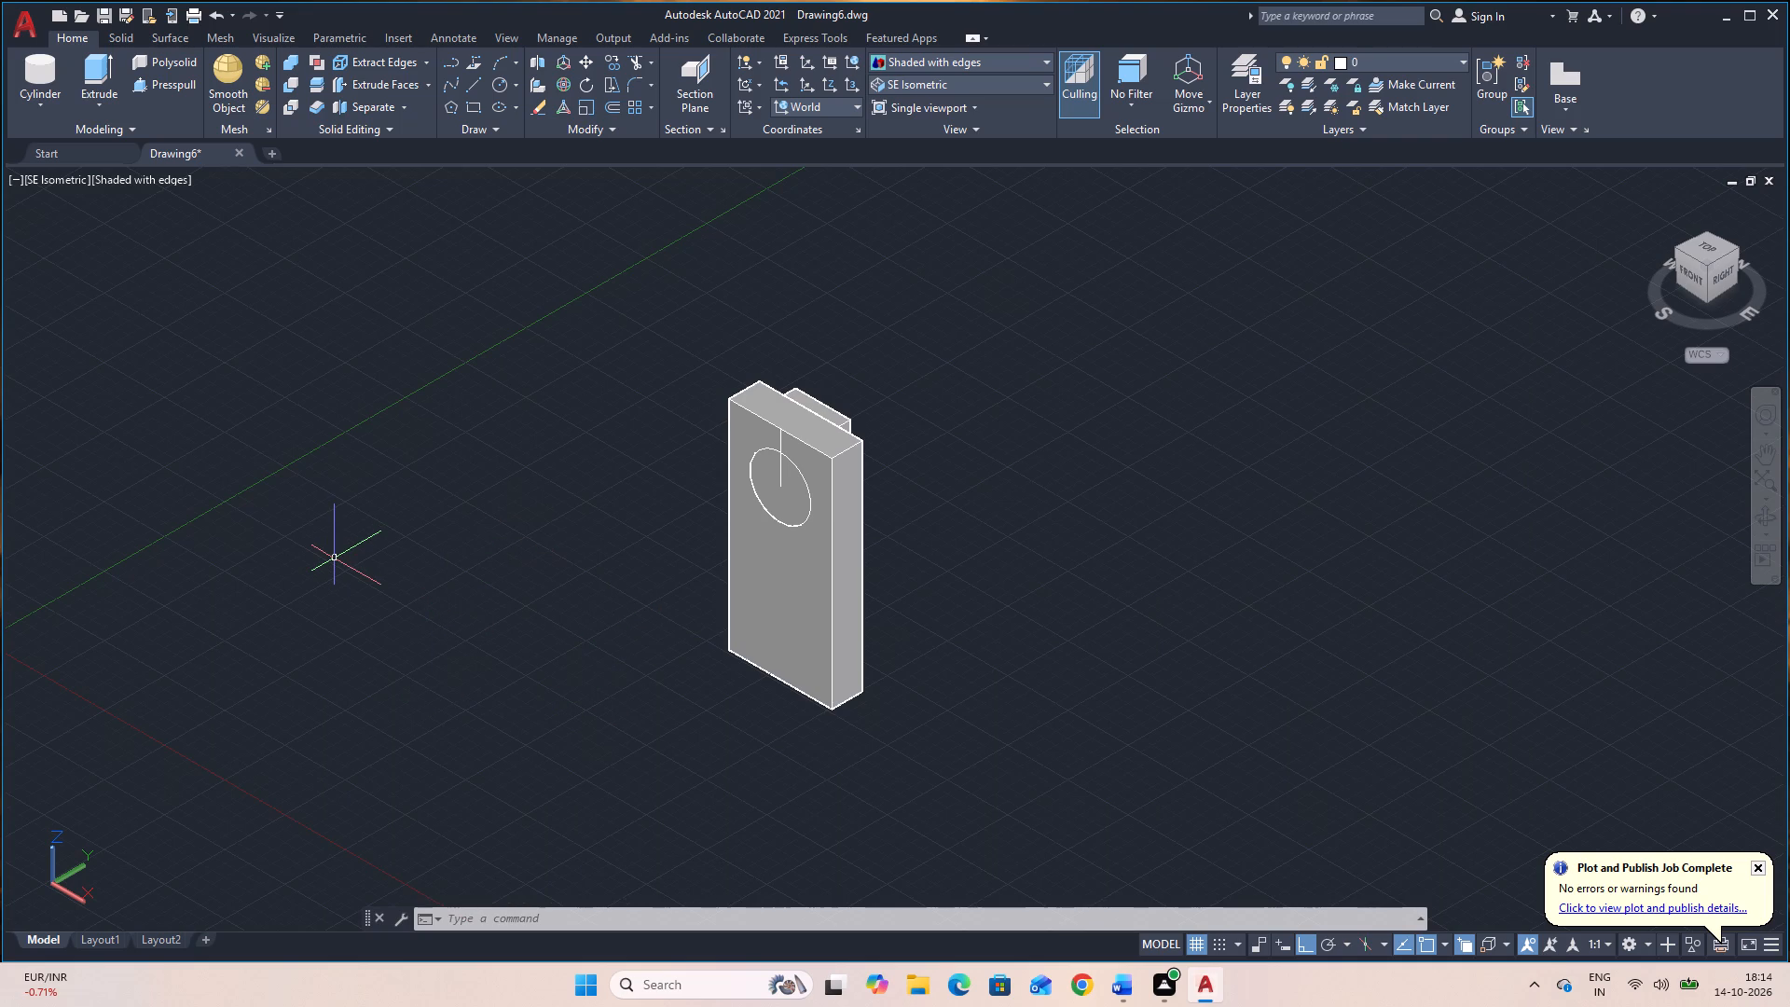
# Subtract the radius-25 cylinder from the main block and the smaller back box together, cutting a round recess in the front face.
pyautogui.write('SU')
pyautogui.press('space')
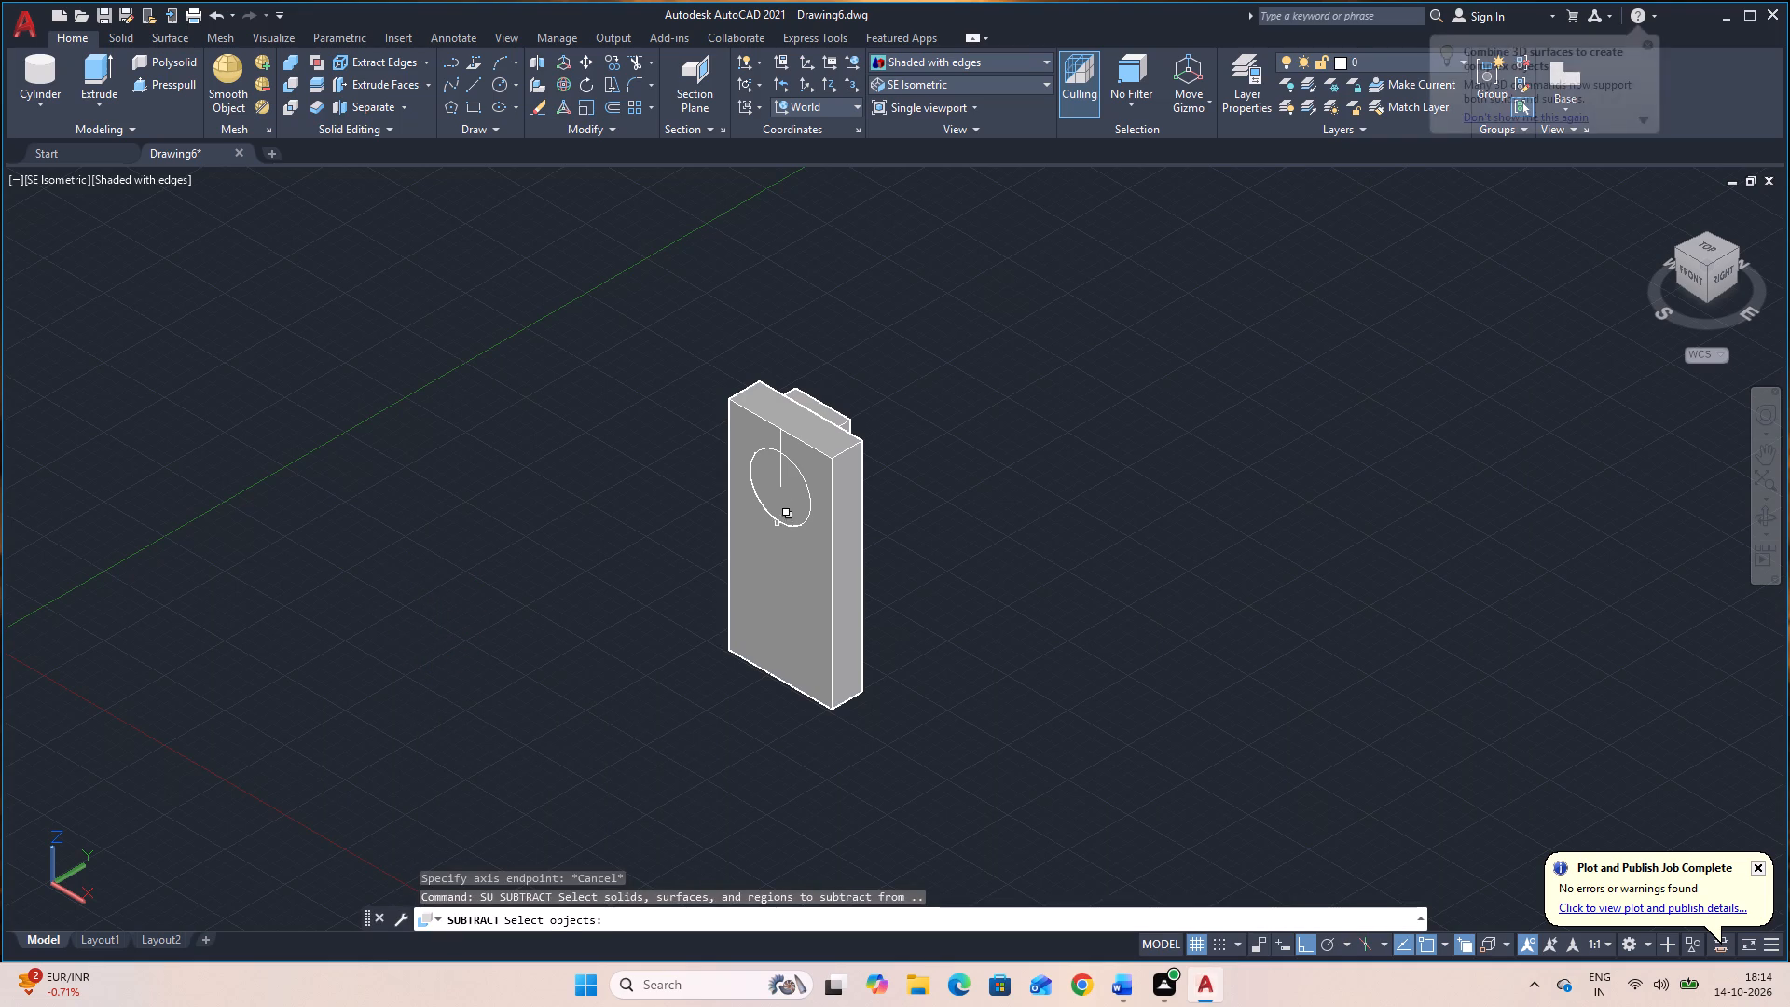
pyautogui.click(788, 620)
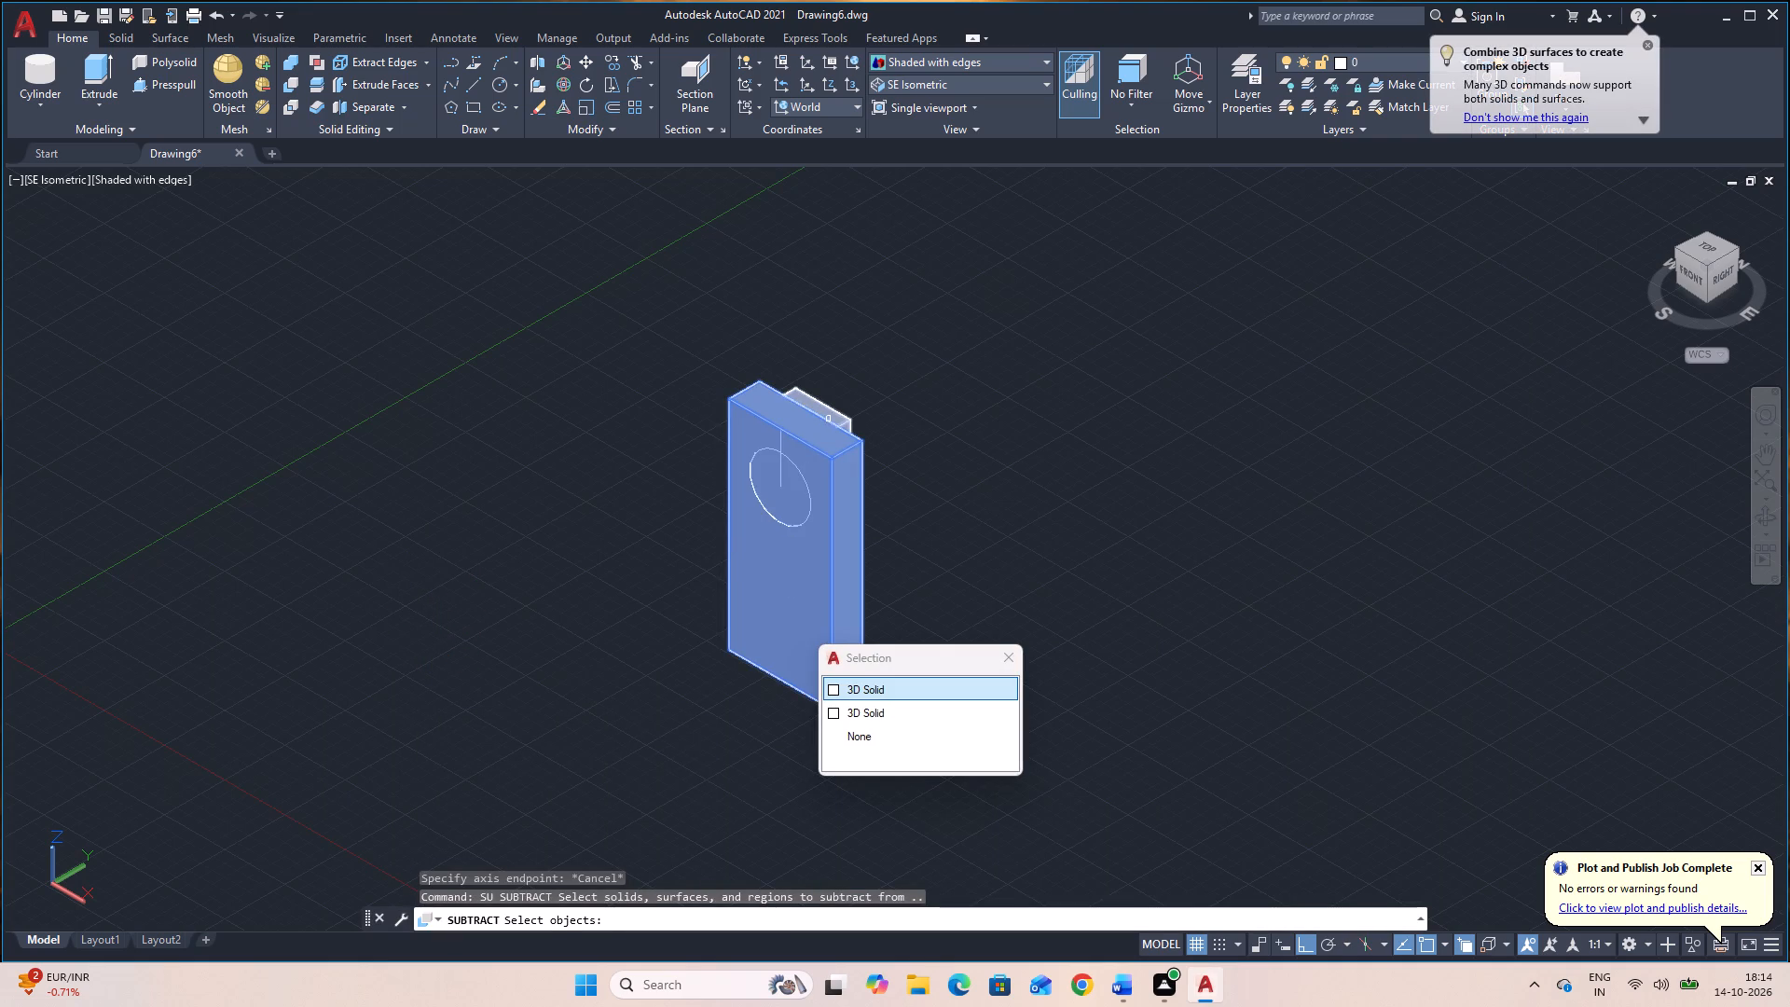
pyautogui.click(832, 410)
pyautogui.press('space')
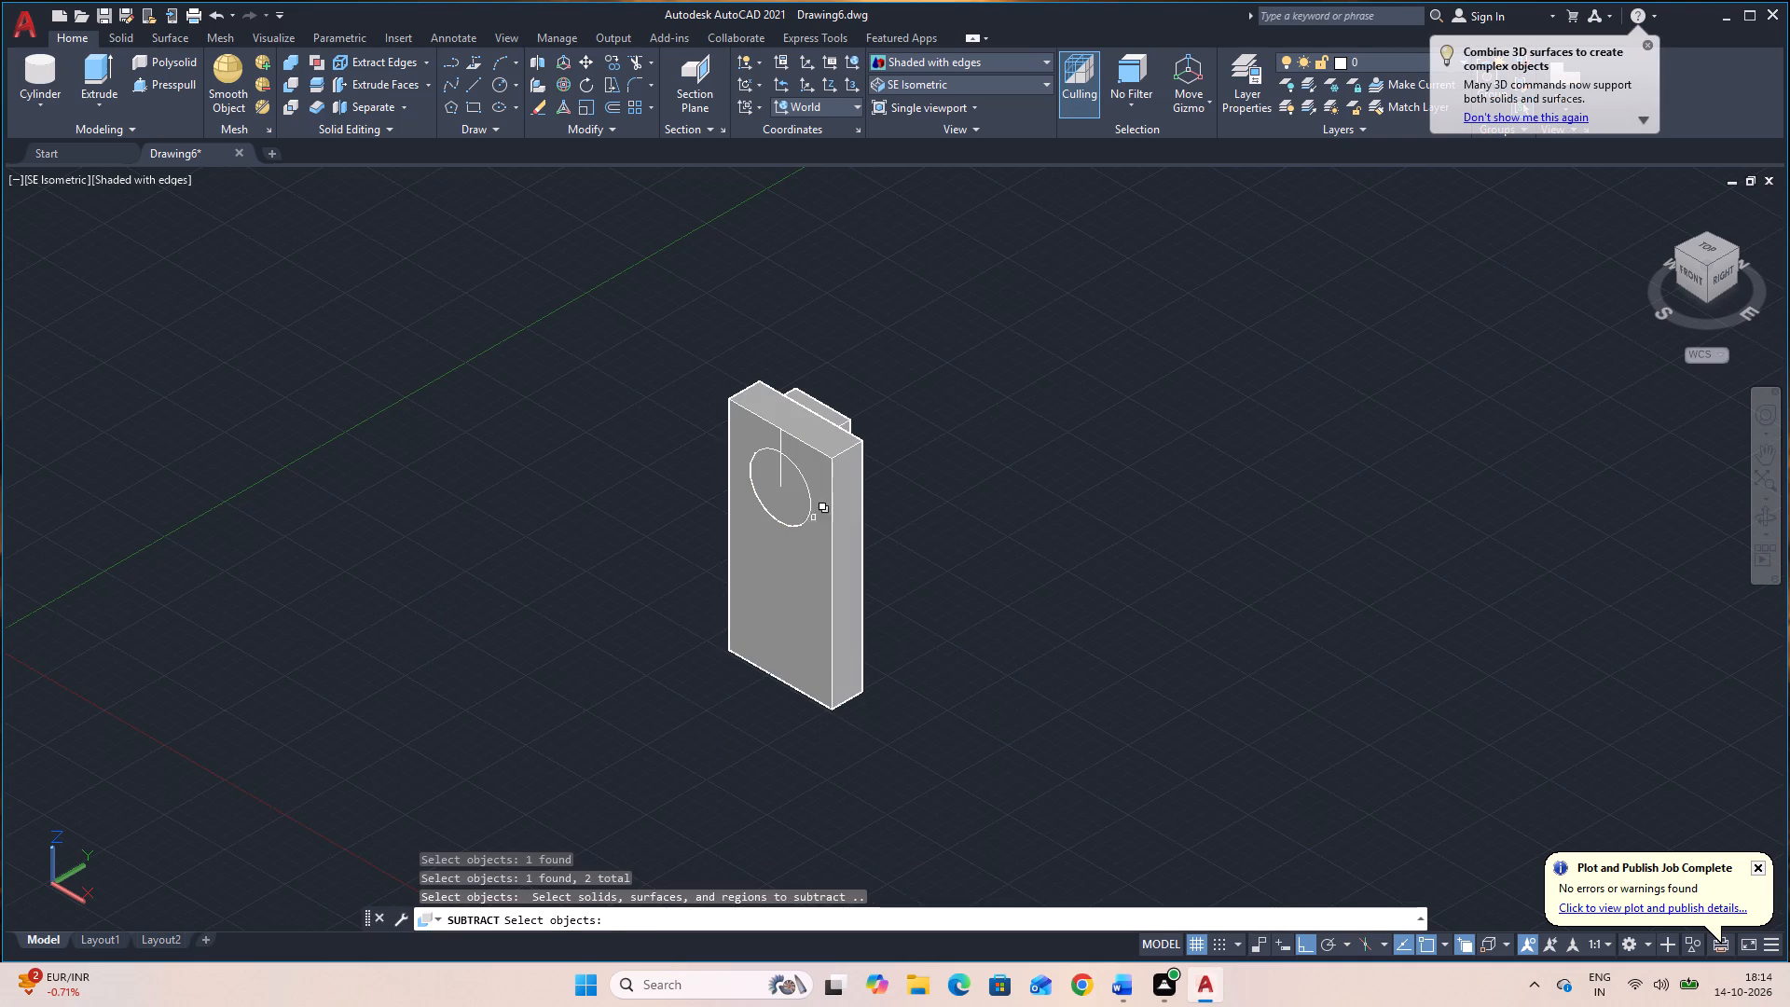
pyautogui.click(796, 504)
pyautogui.press('space')
pyautogui.press('space')
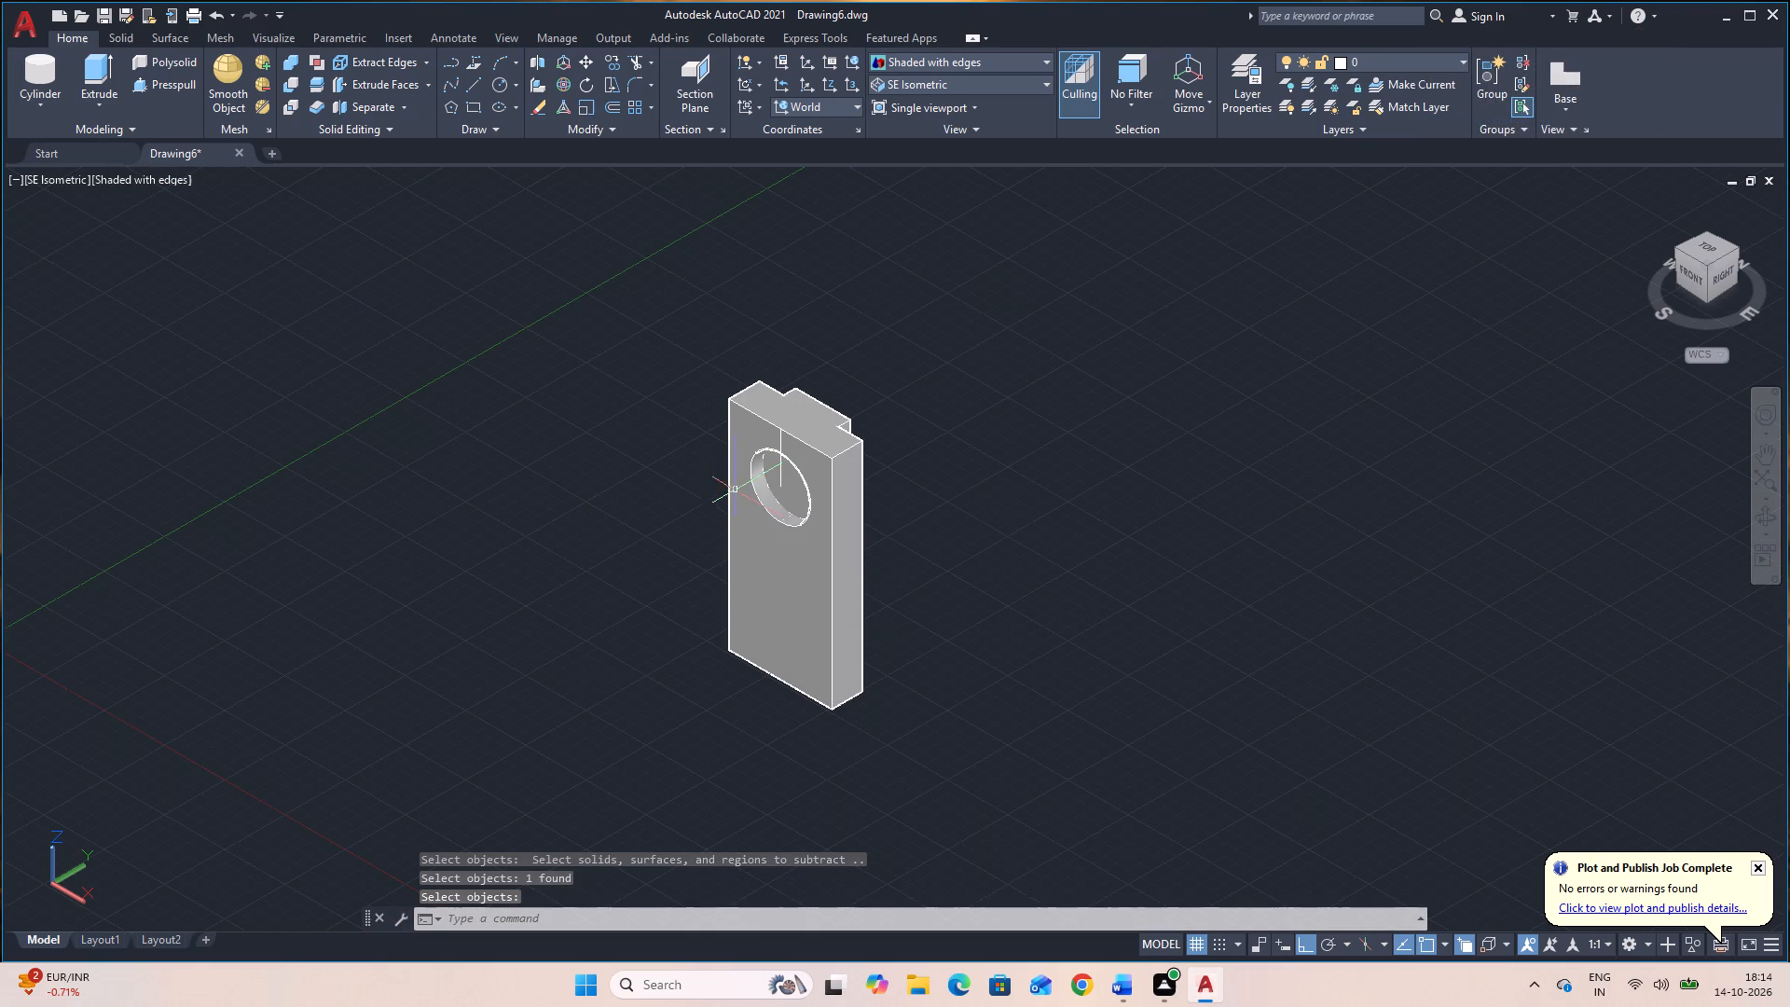
# Delete the vertical guide line on the block's front face.
pyautogui.click(783, 480)
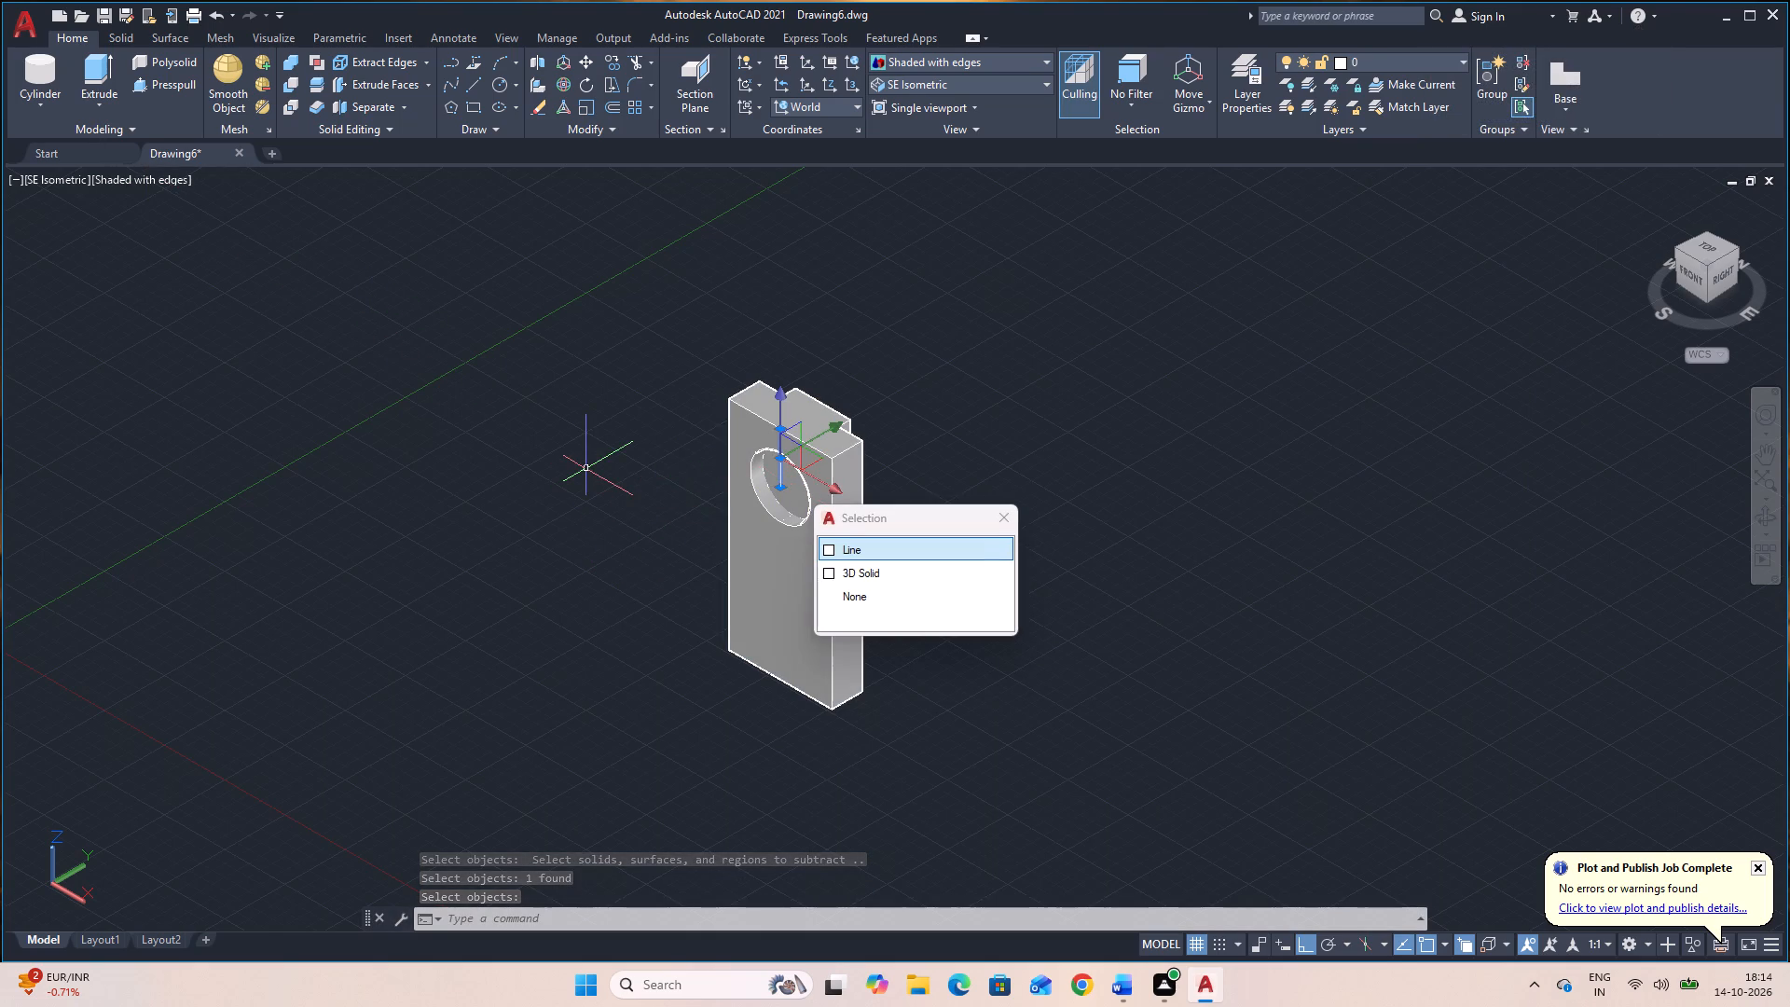
pyautogui.press('Delete')
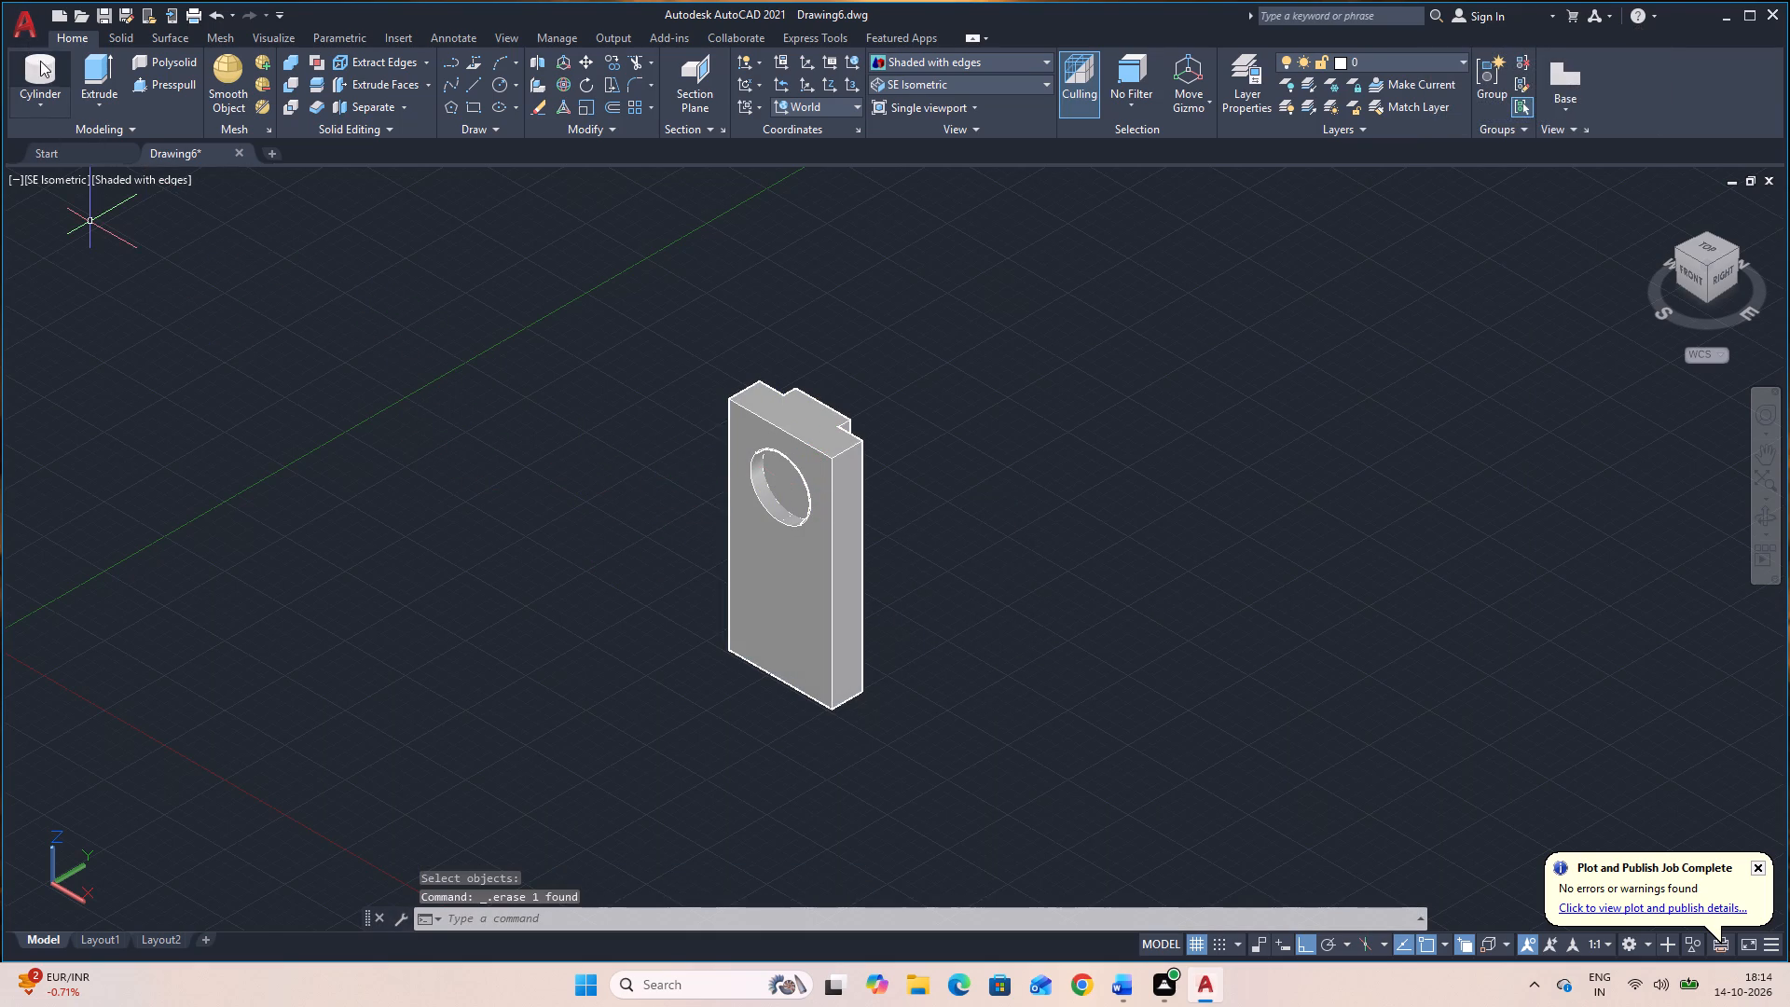
# Create a cylinder of radius 10 centred on the recess floor, with its axis running 35 toward the back along Y.
pyautogui.click(41, 67)
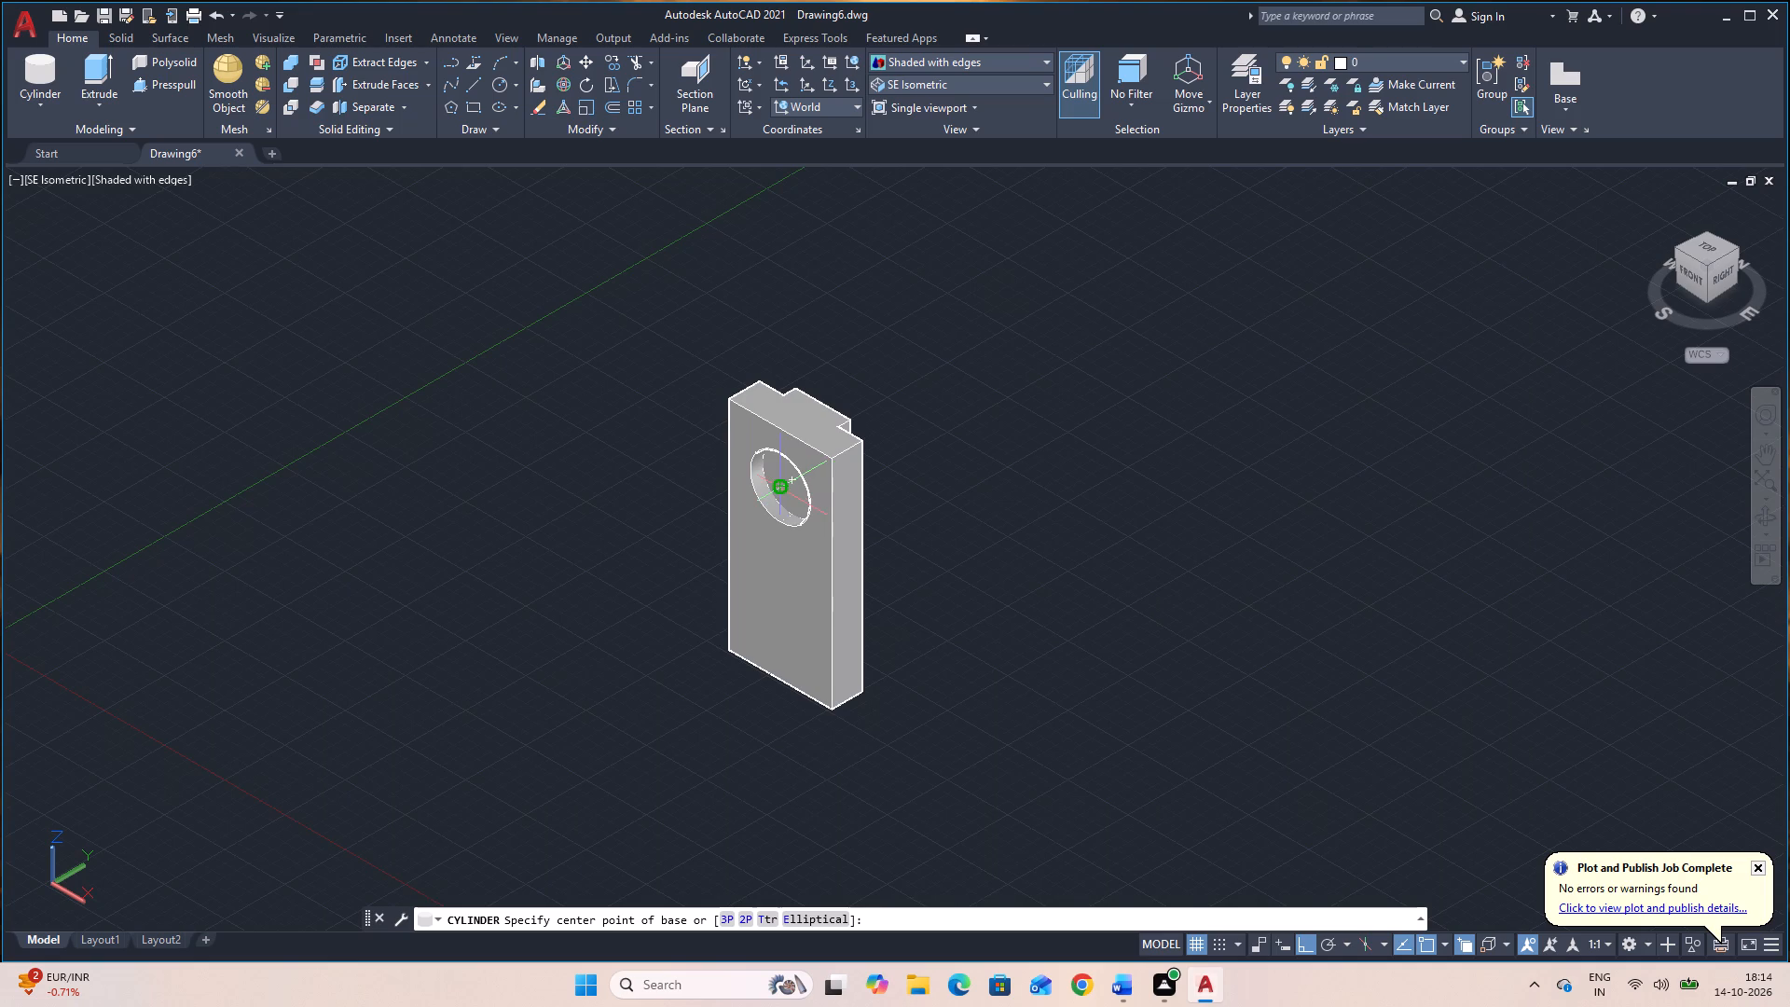
pyautogui.click(795, 482)
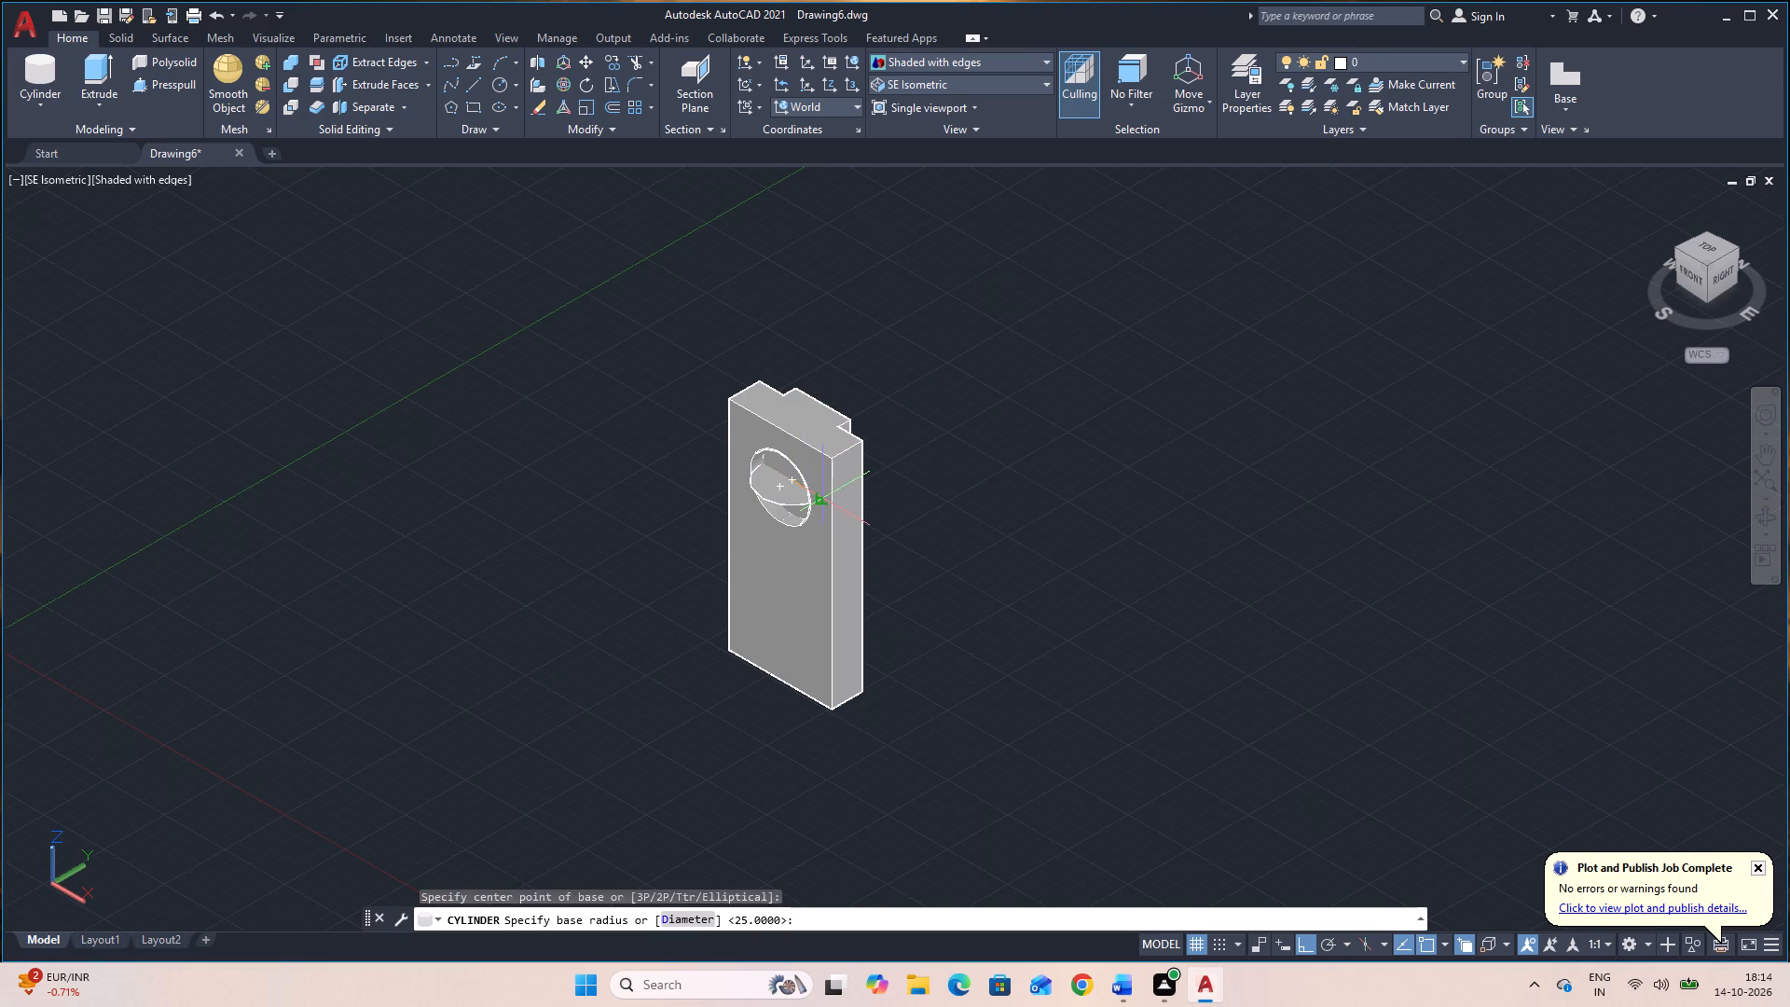
pyautogui.write('10')
pyautogui.press('Return')
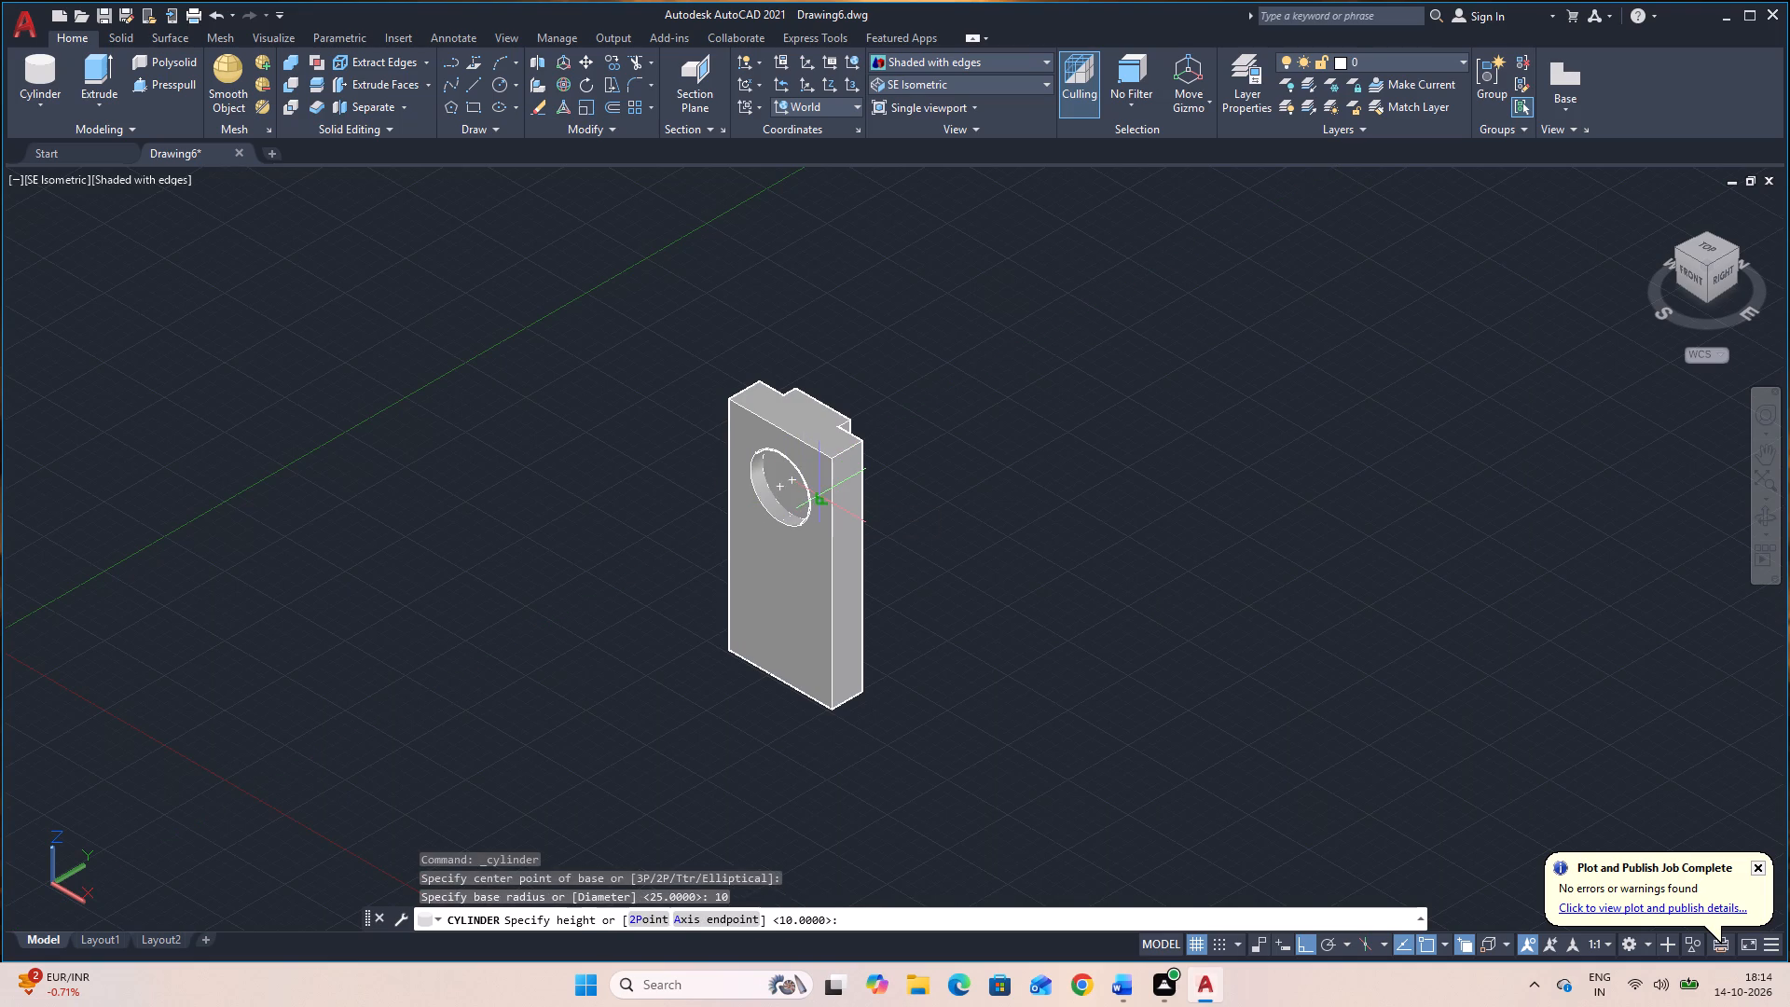
pyautogui.click(690, 914)
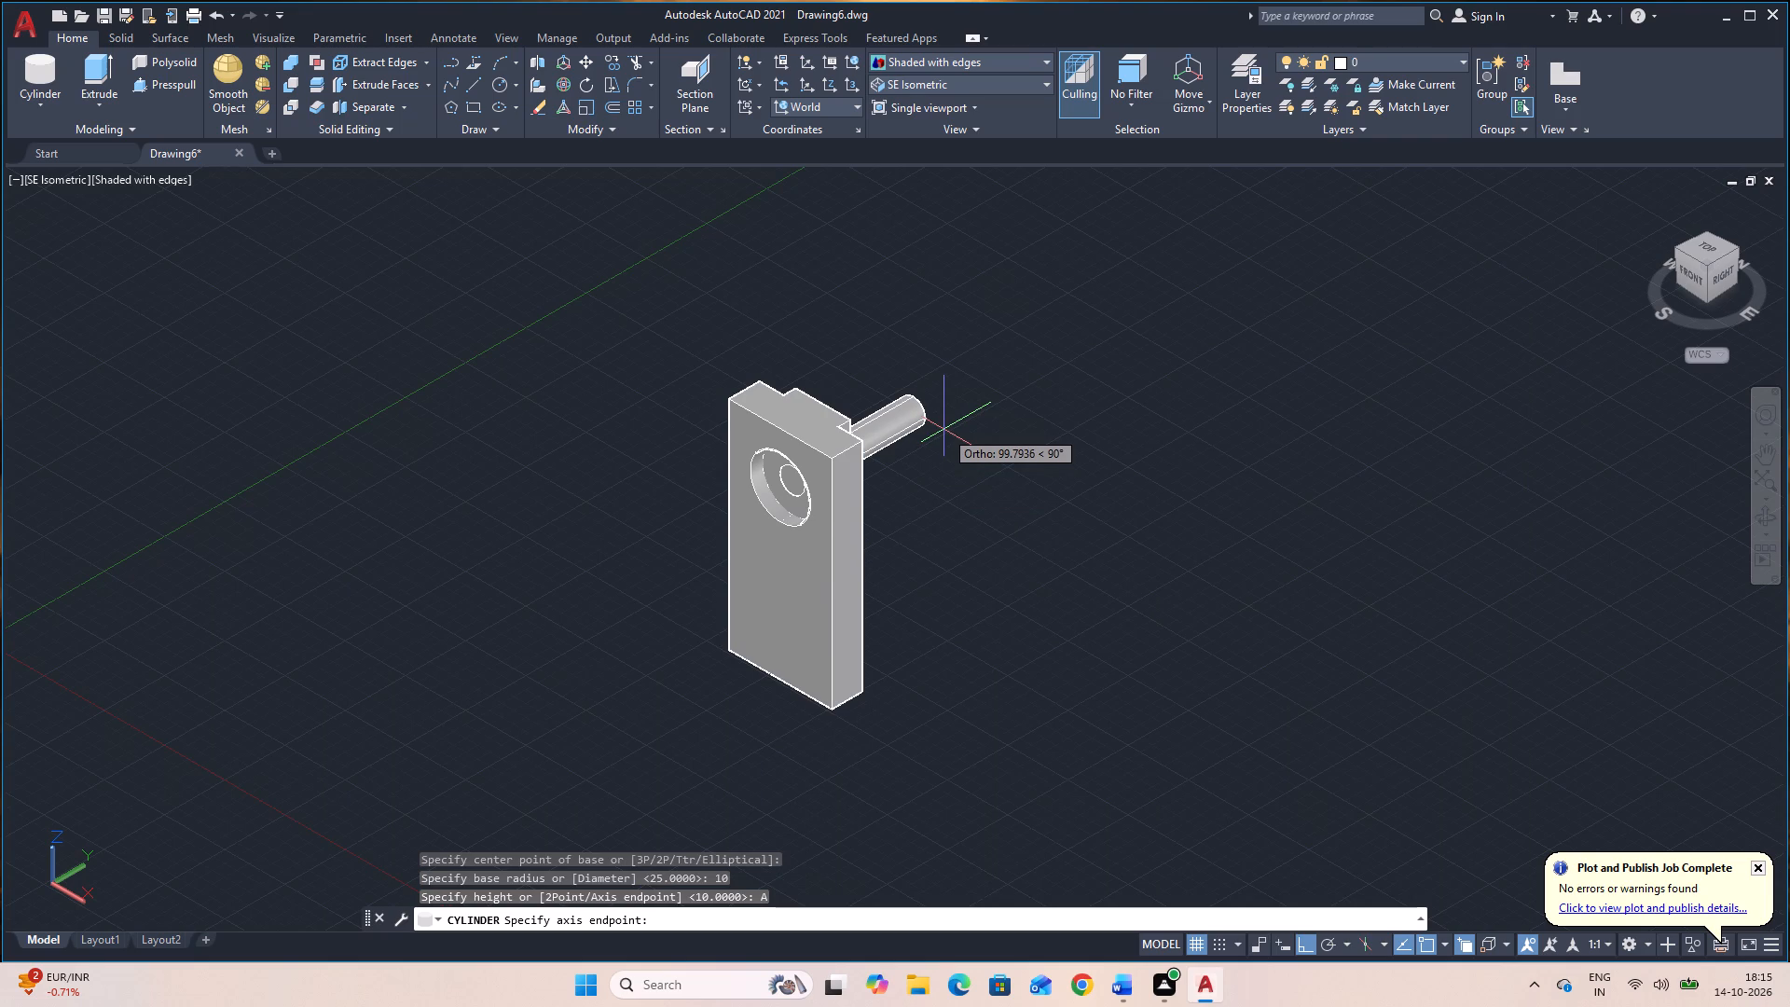
pyautogui.write('35')
pyautogui.press('Return')
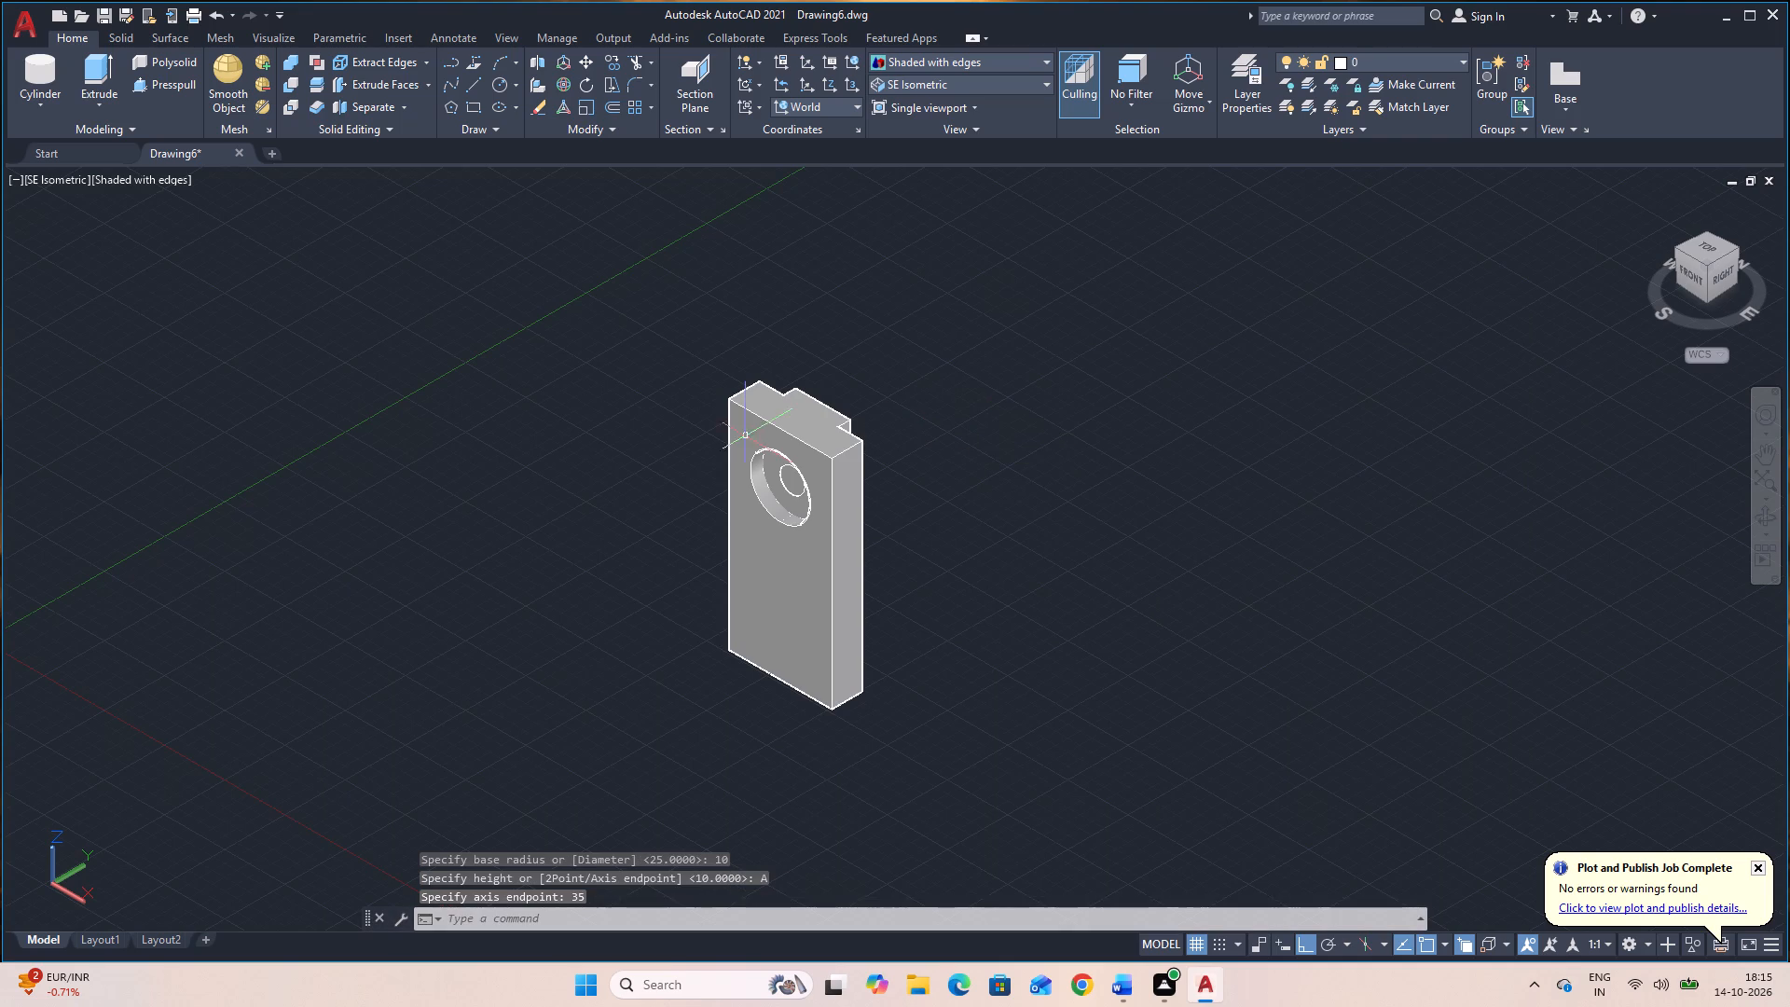
# Subtract the radius-10 cylinder from the main block, cutting a smaller concentric hole in the recess floor.
pyautogui.write('SU')
pyautogui.press('space')
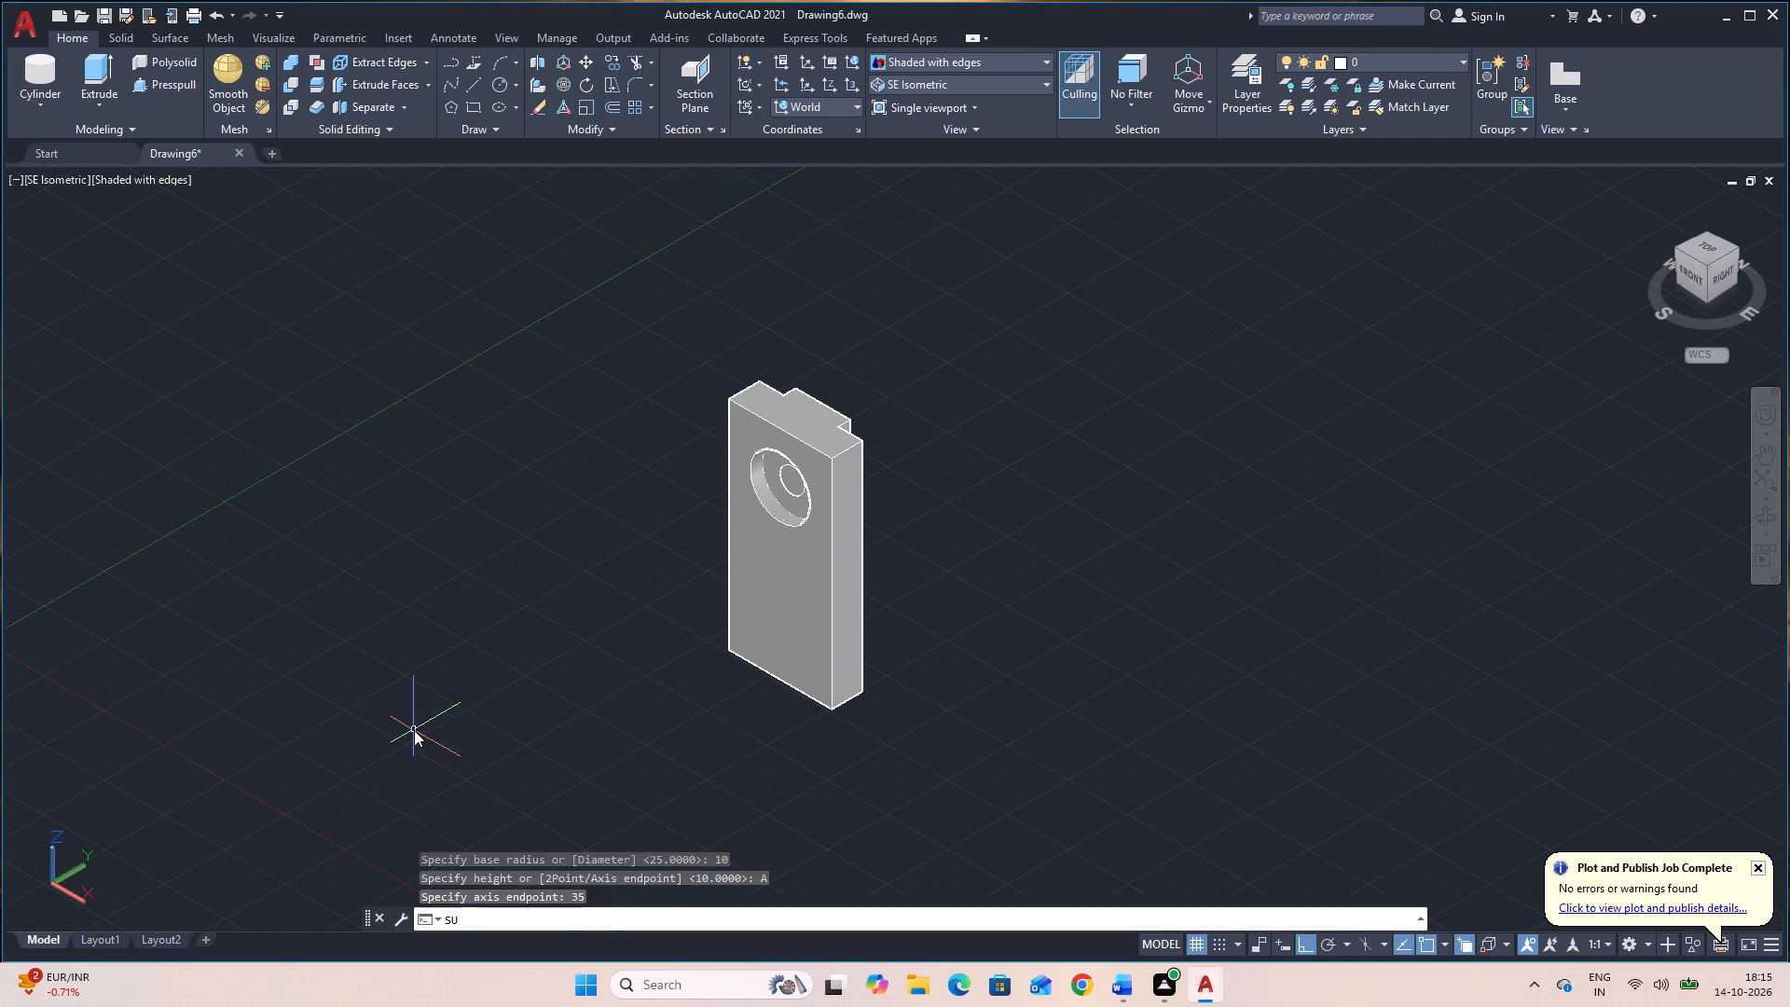
pyautogui.click(767, 629)
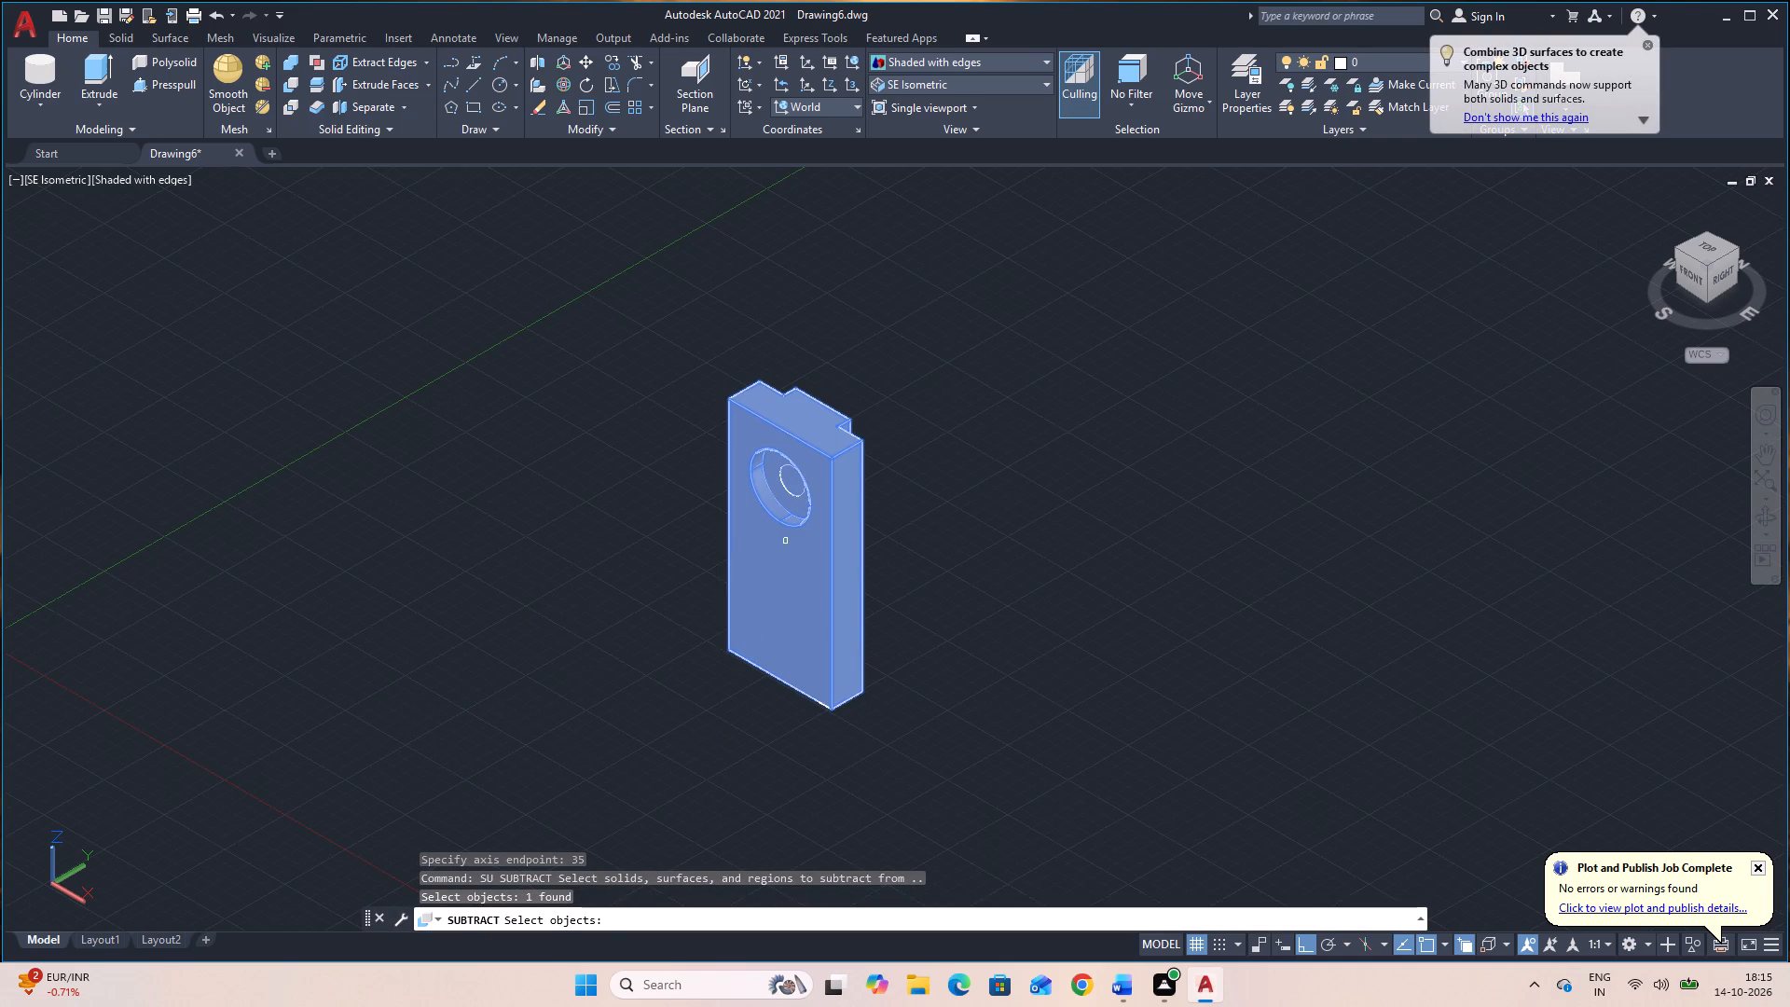
pyautogui.press('space')
pyautogui.click(794, 486)
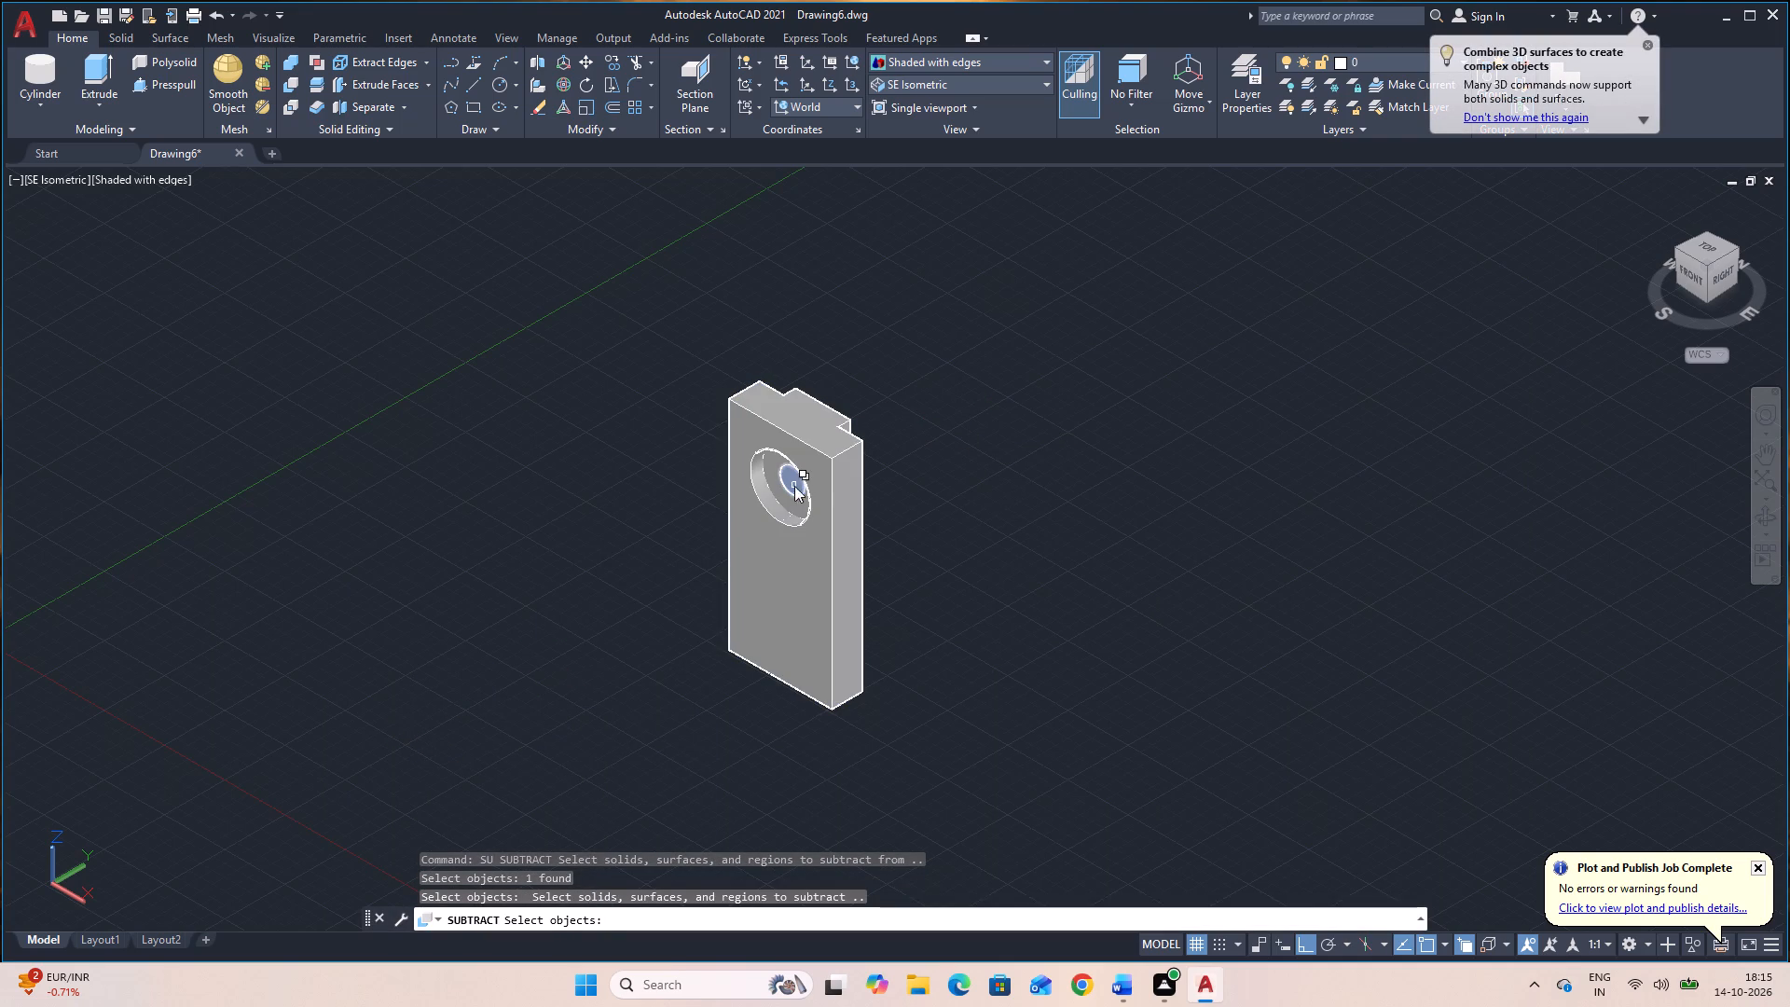
pyautogui.press('space')
pyautogui.press('space')
pyautogui.press('space')
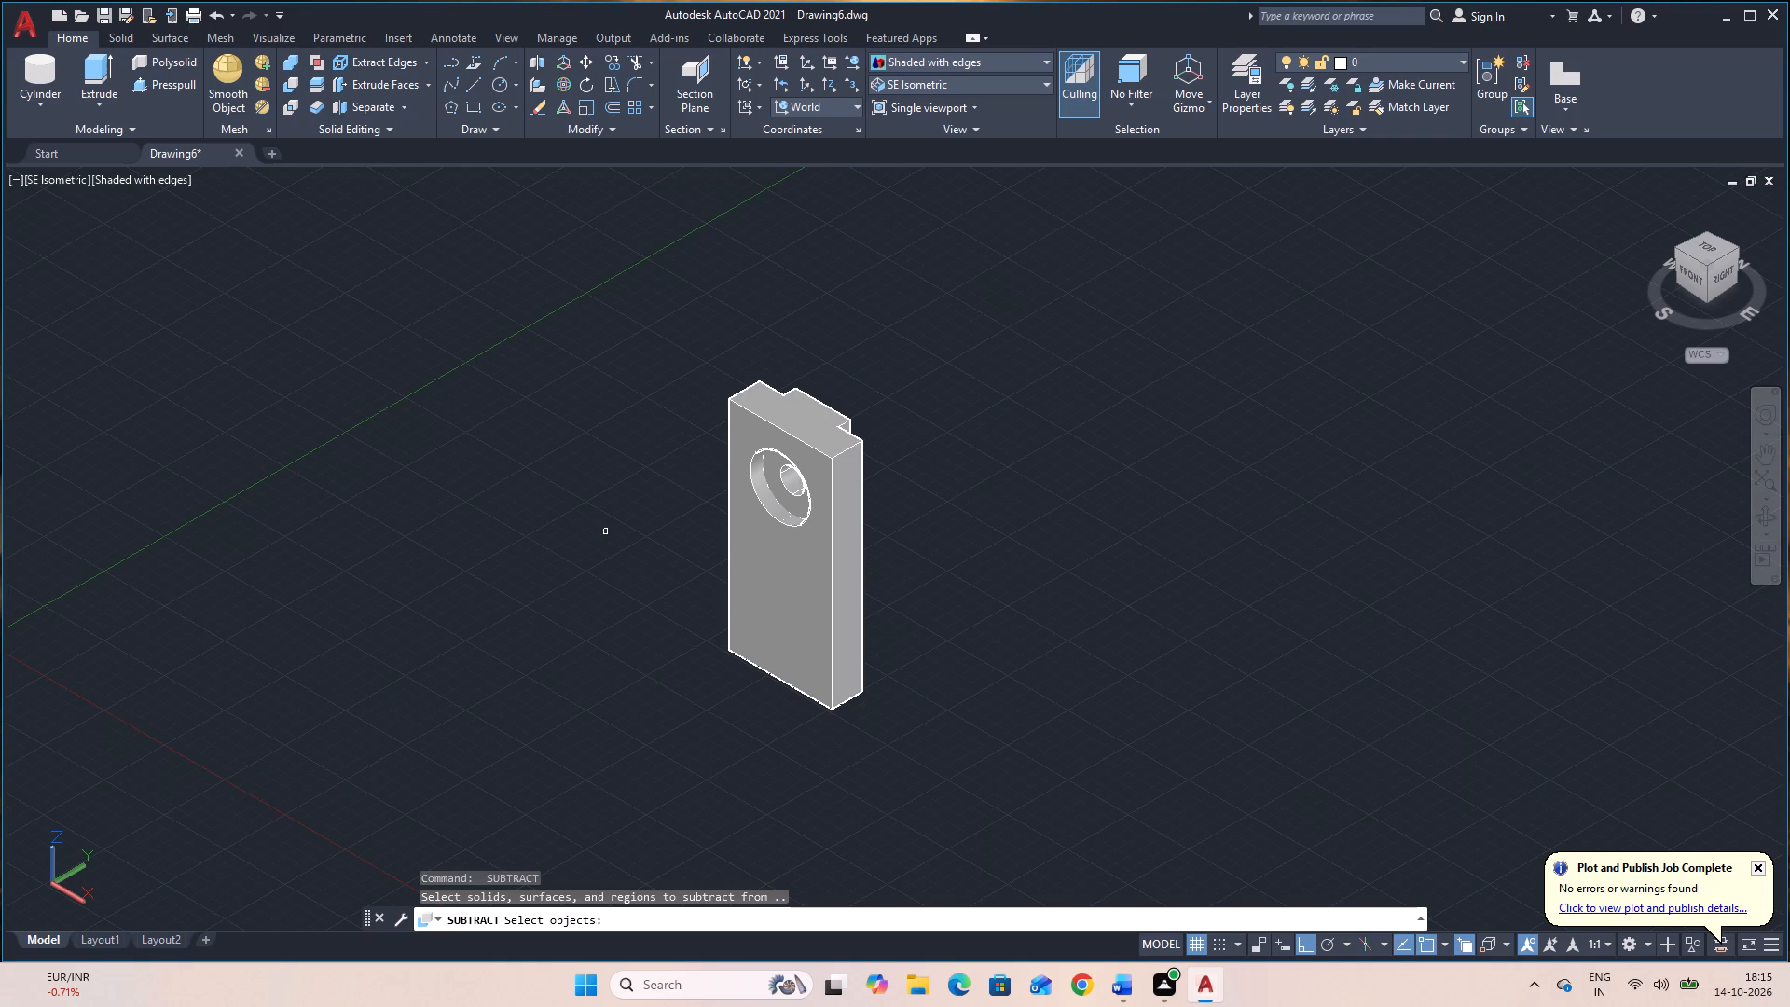
pyautogui.press('Escape')
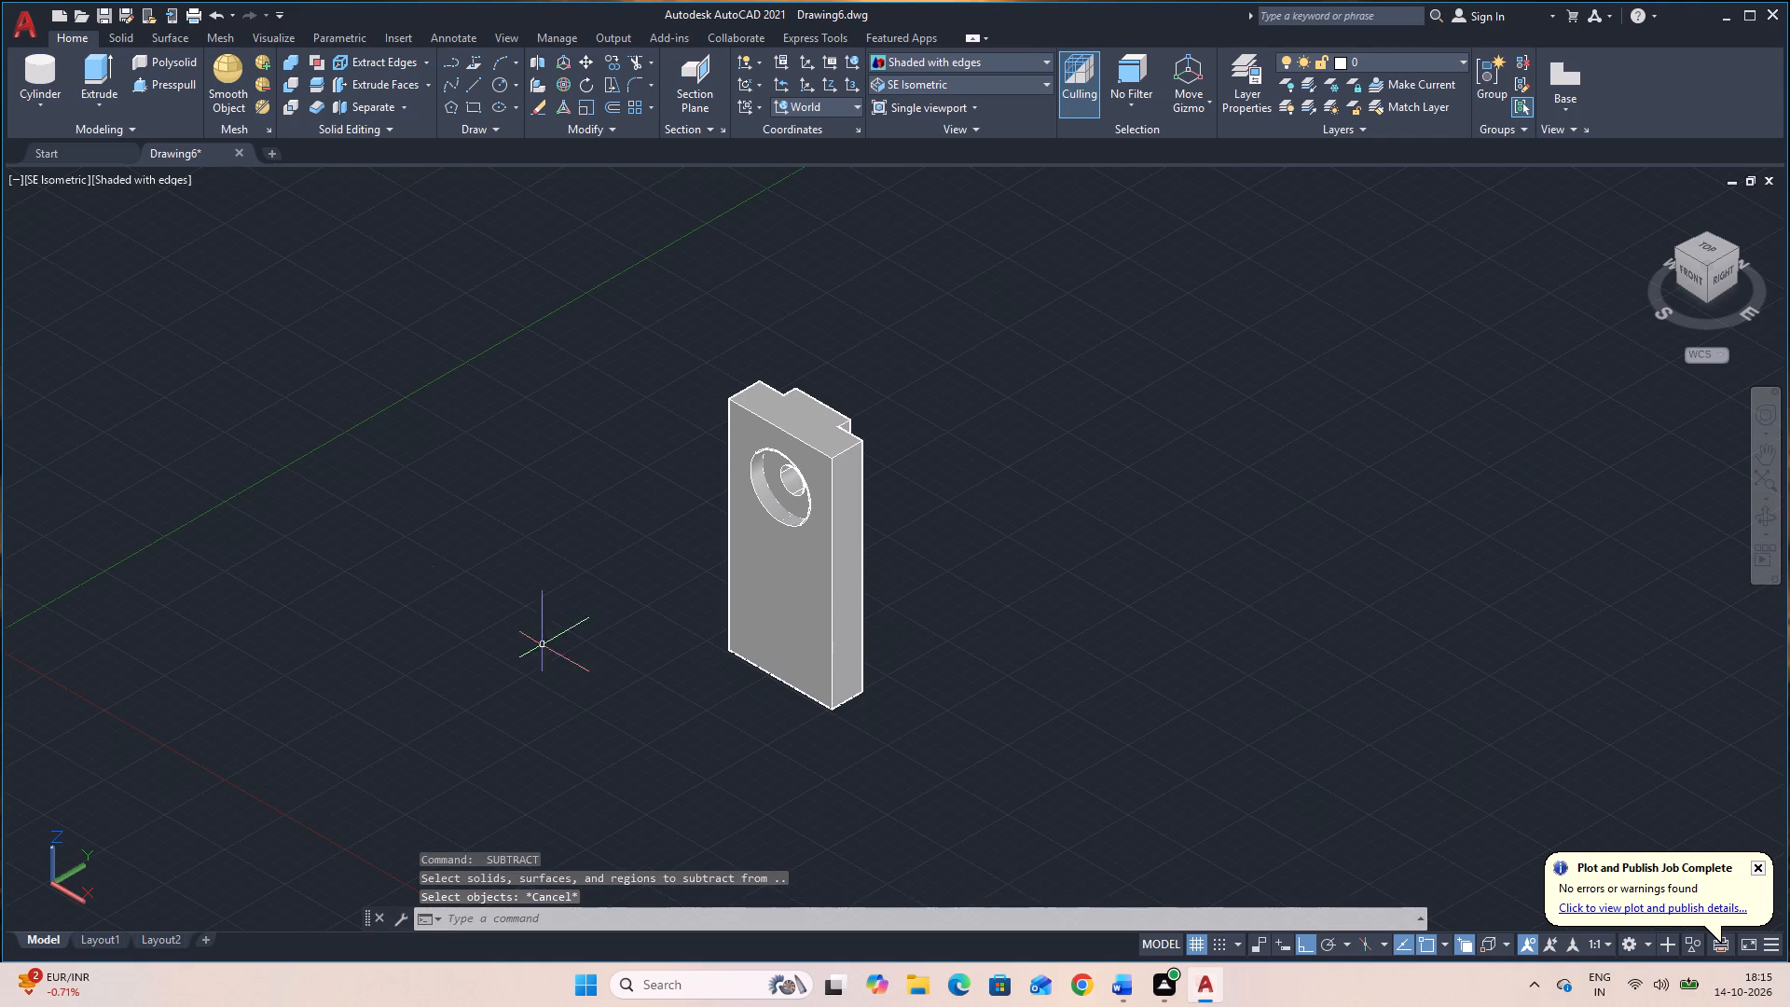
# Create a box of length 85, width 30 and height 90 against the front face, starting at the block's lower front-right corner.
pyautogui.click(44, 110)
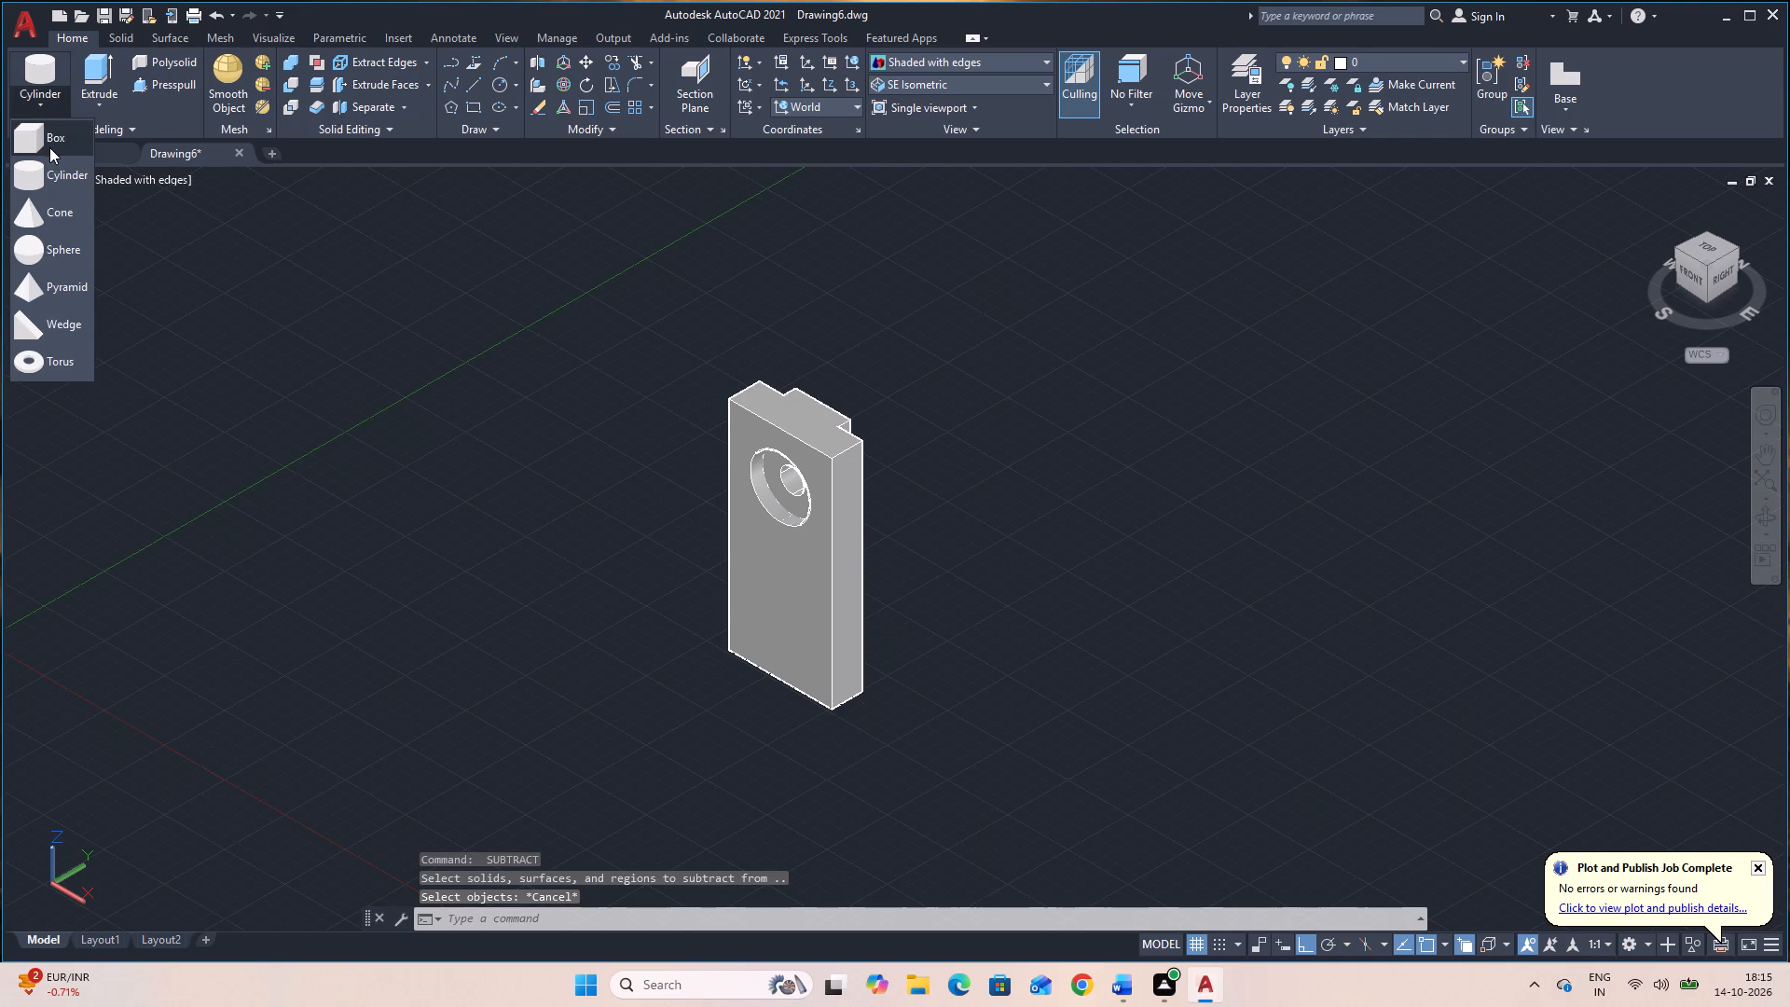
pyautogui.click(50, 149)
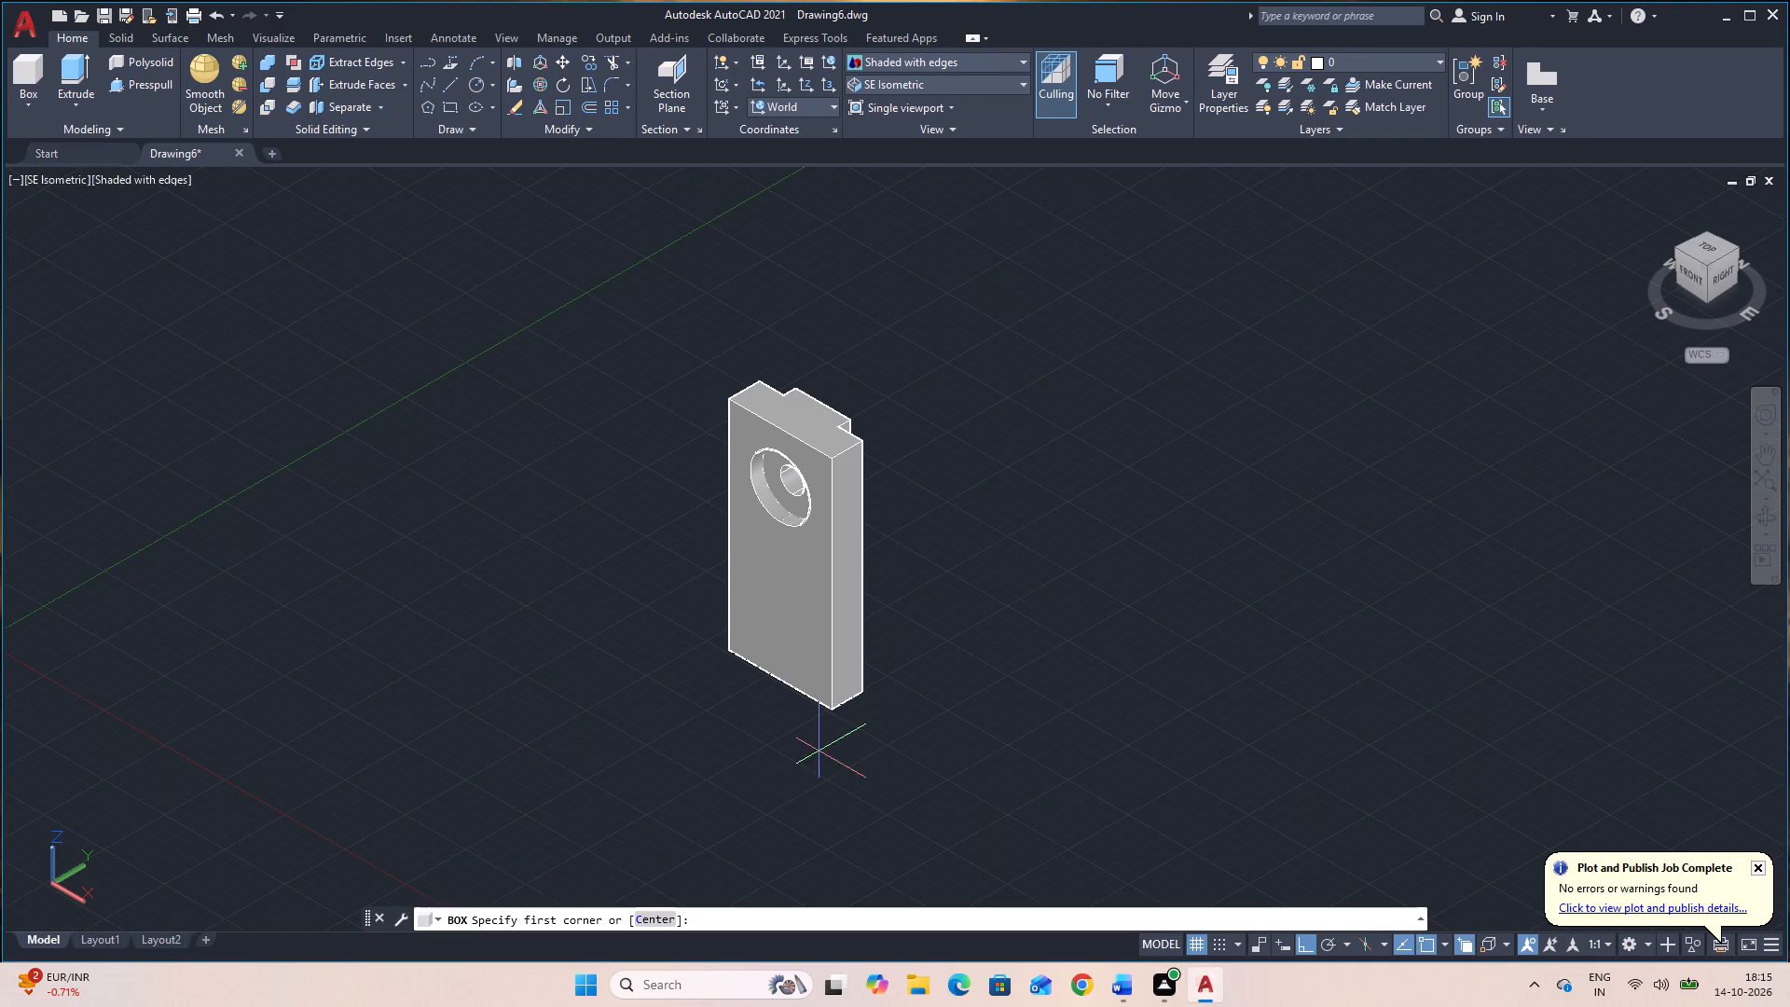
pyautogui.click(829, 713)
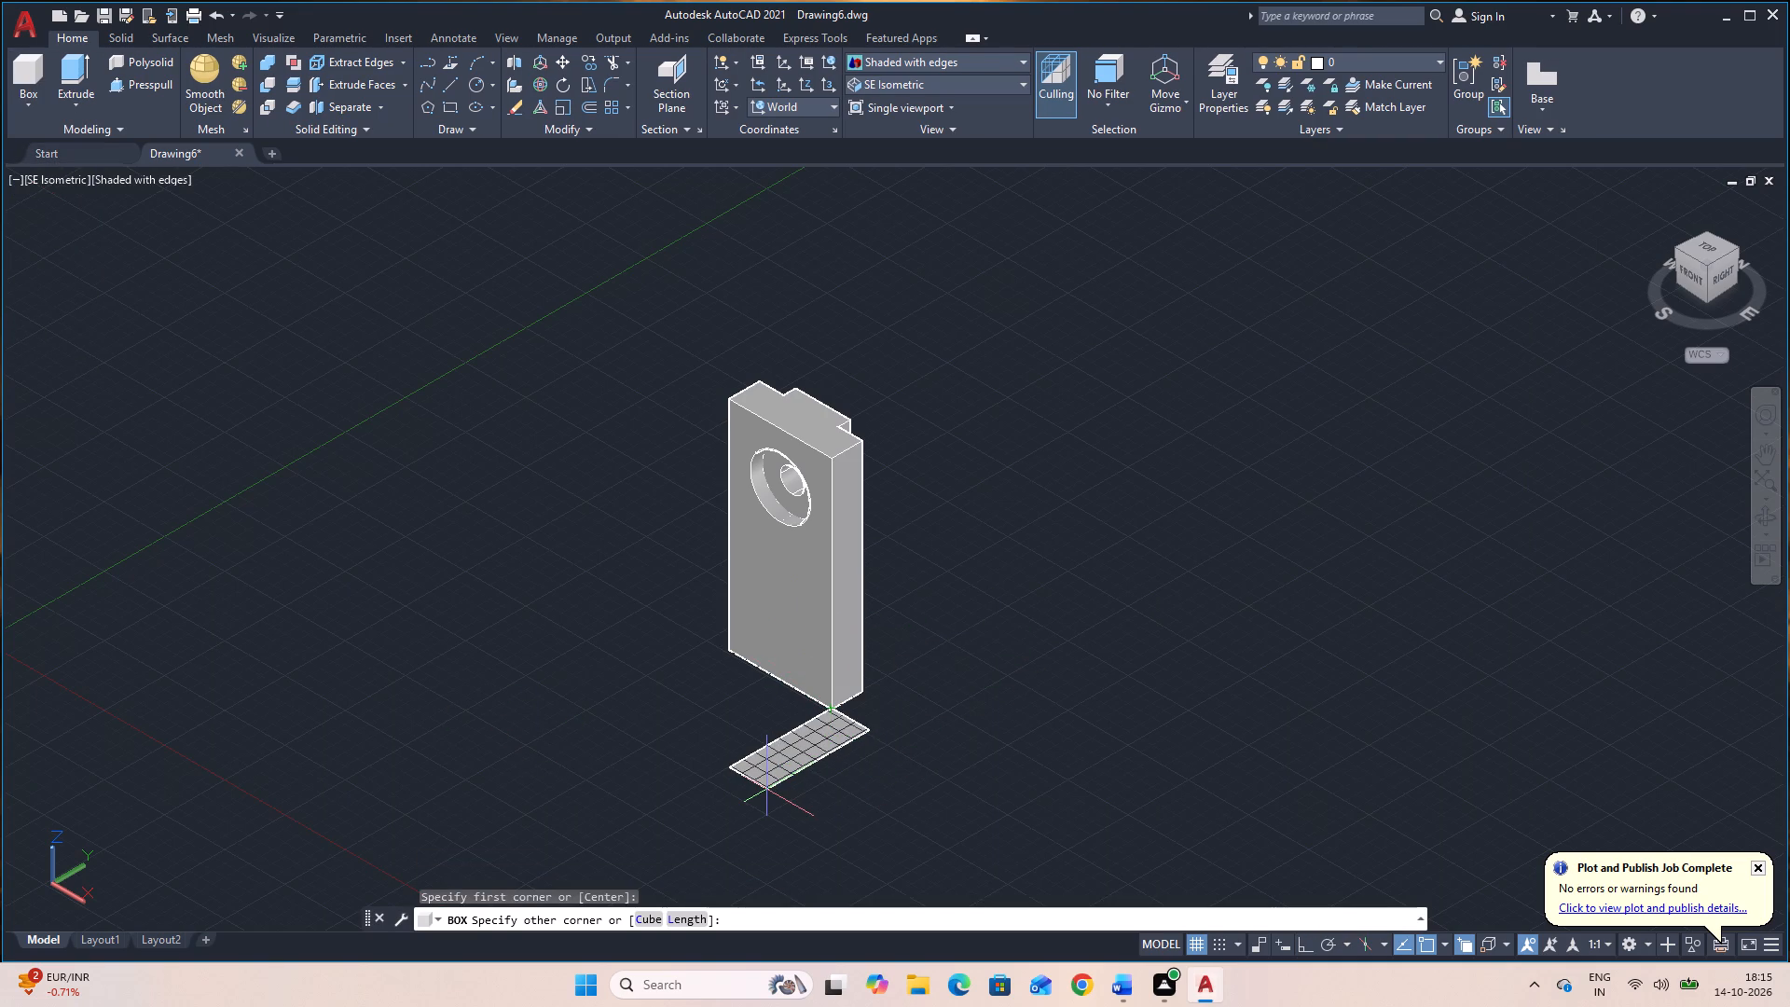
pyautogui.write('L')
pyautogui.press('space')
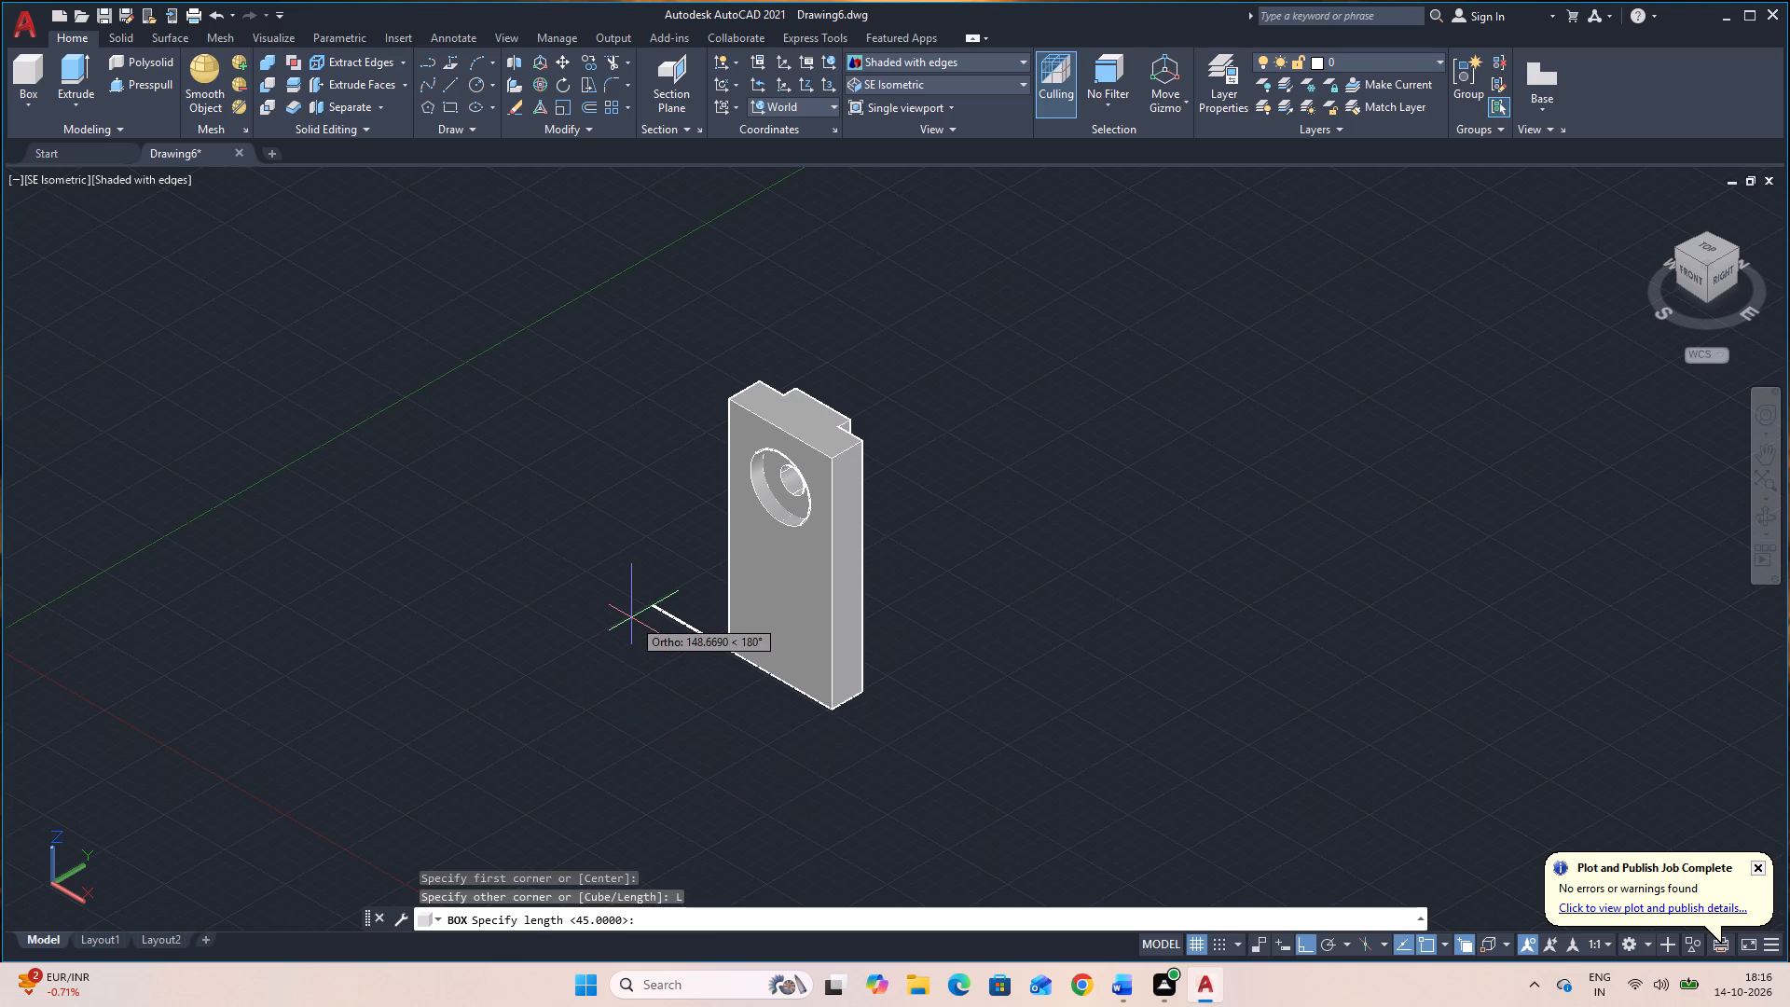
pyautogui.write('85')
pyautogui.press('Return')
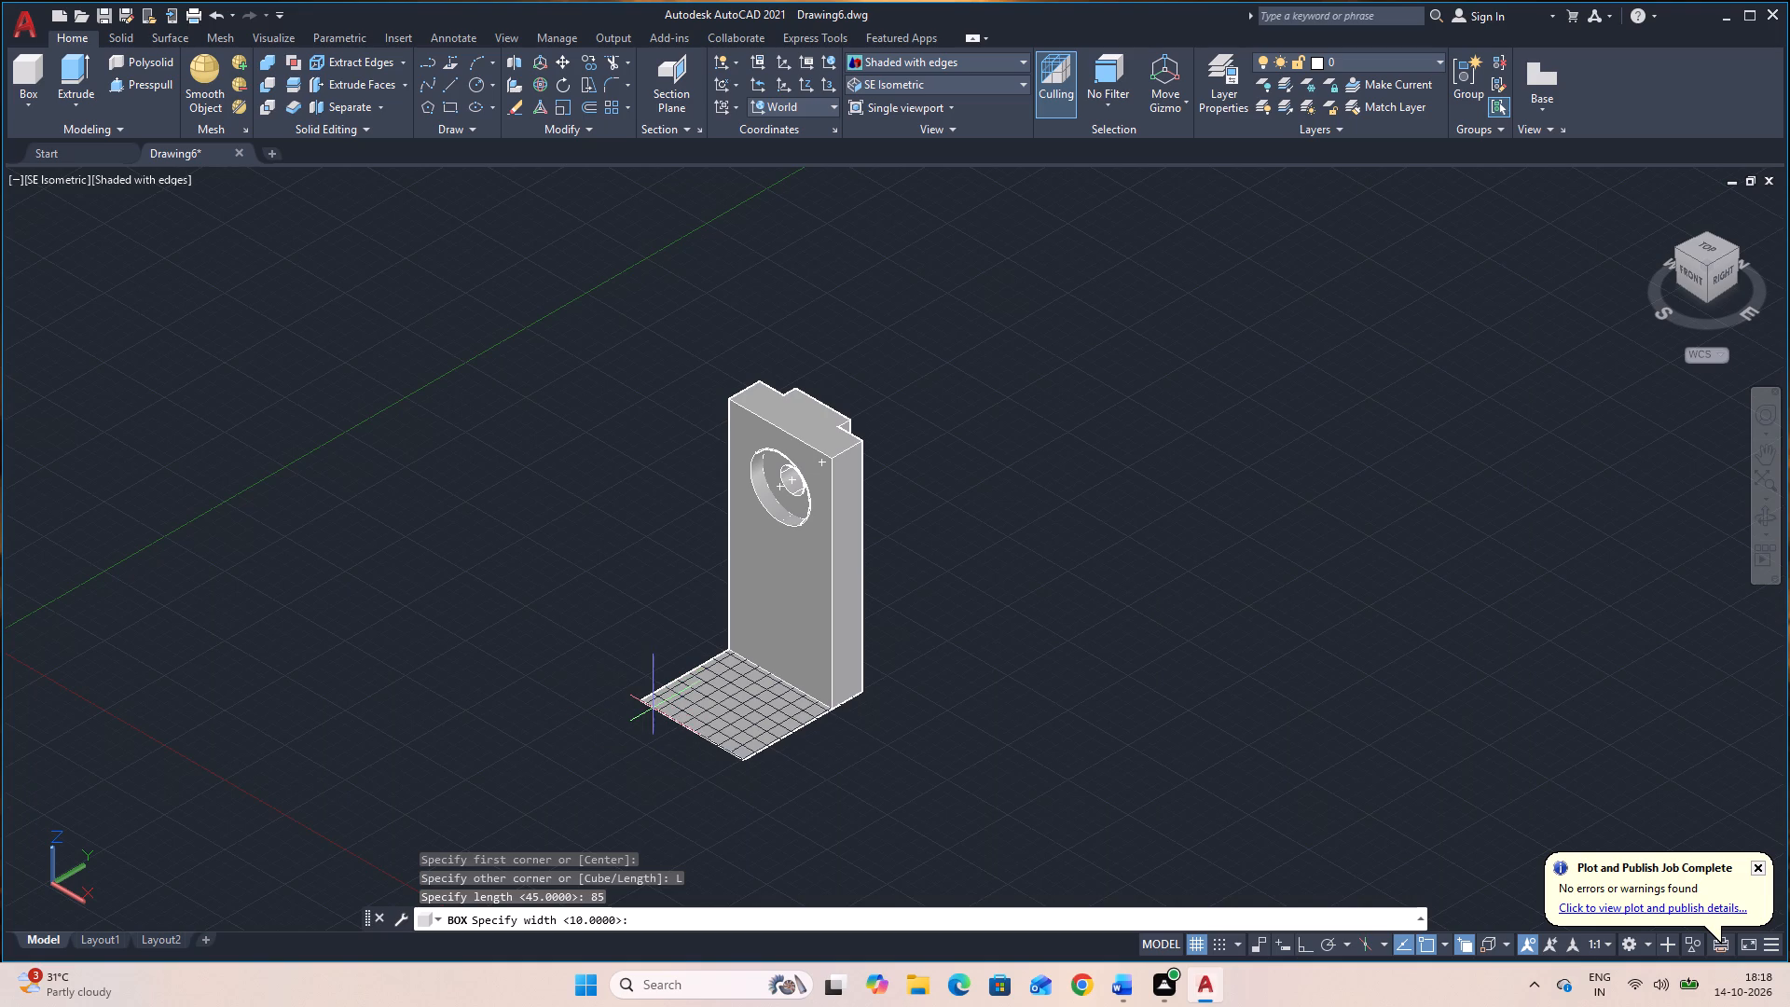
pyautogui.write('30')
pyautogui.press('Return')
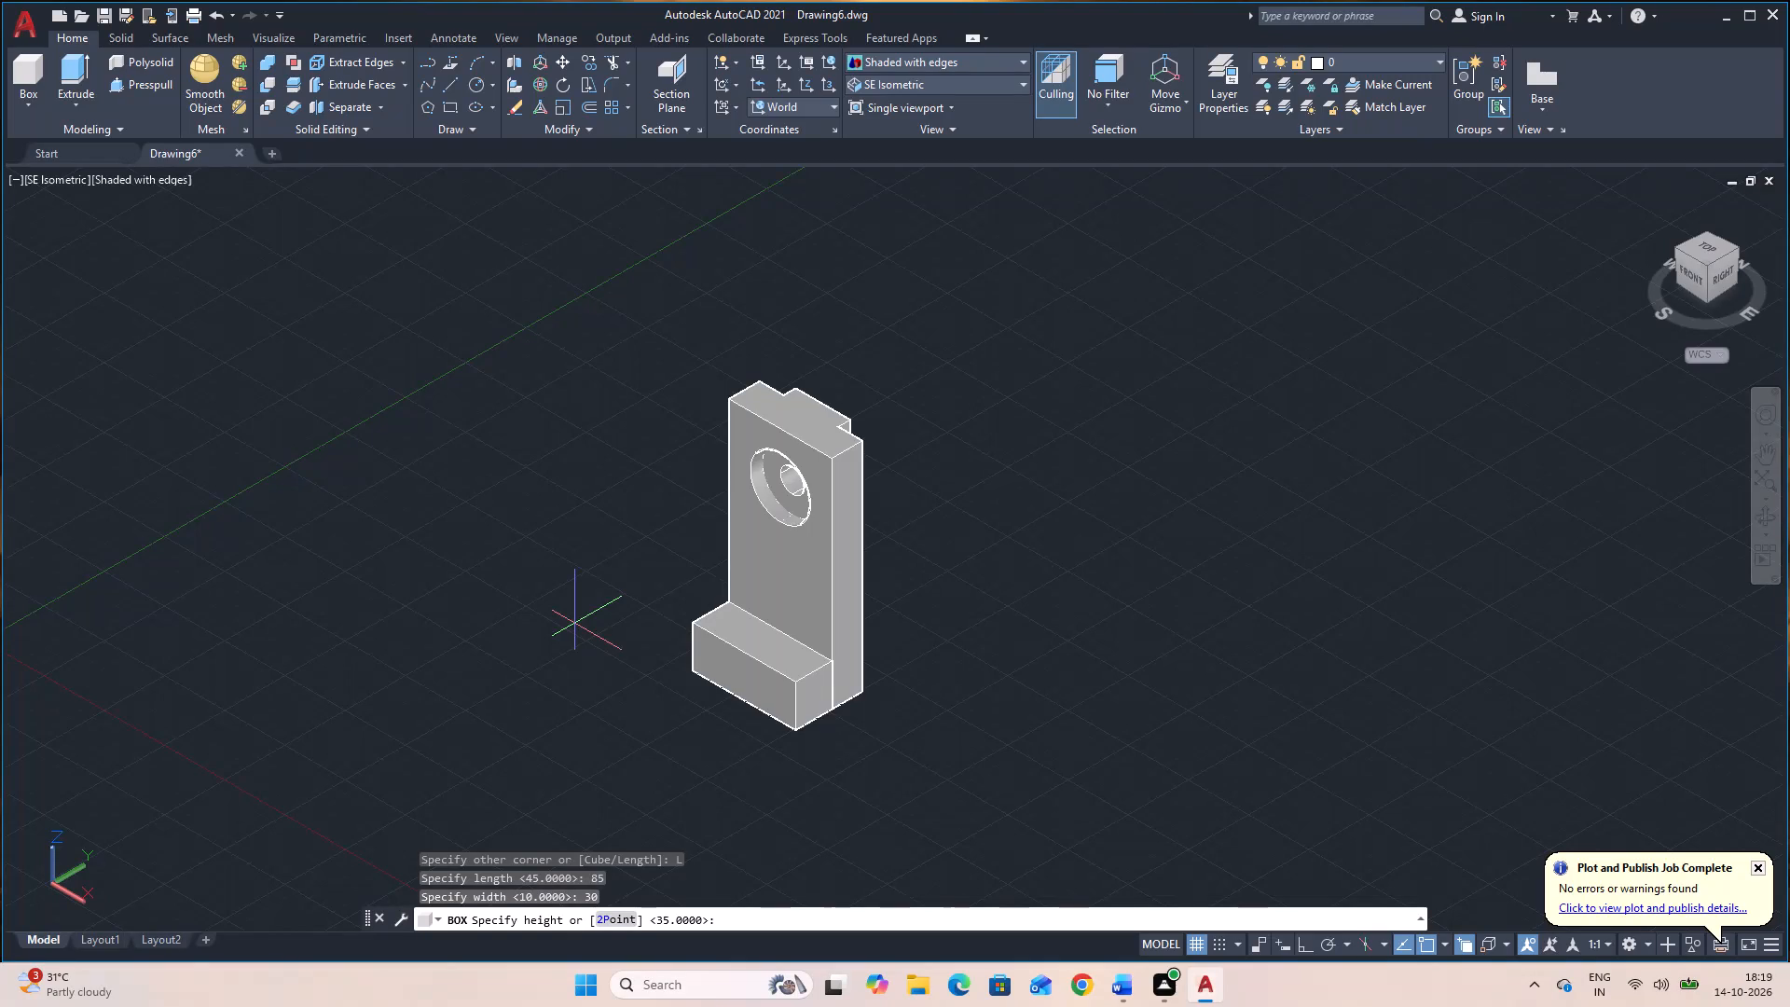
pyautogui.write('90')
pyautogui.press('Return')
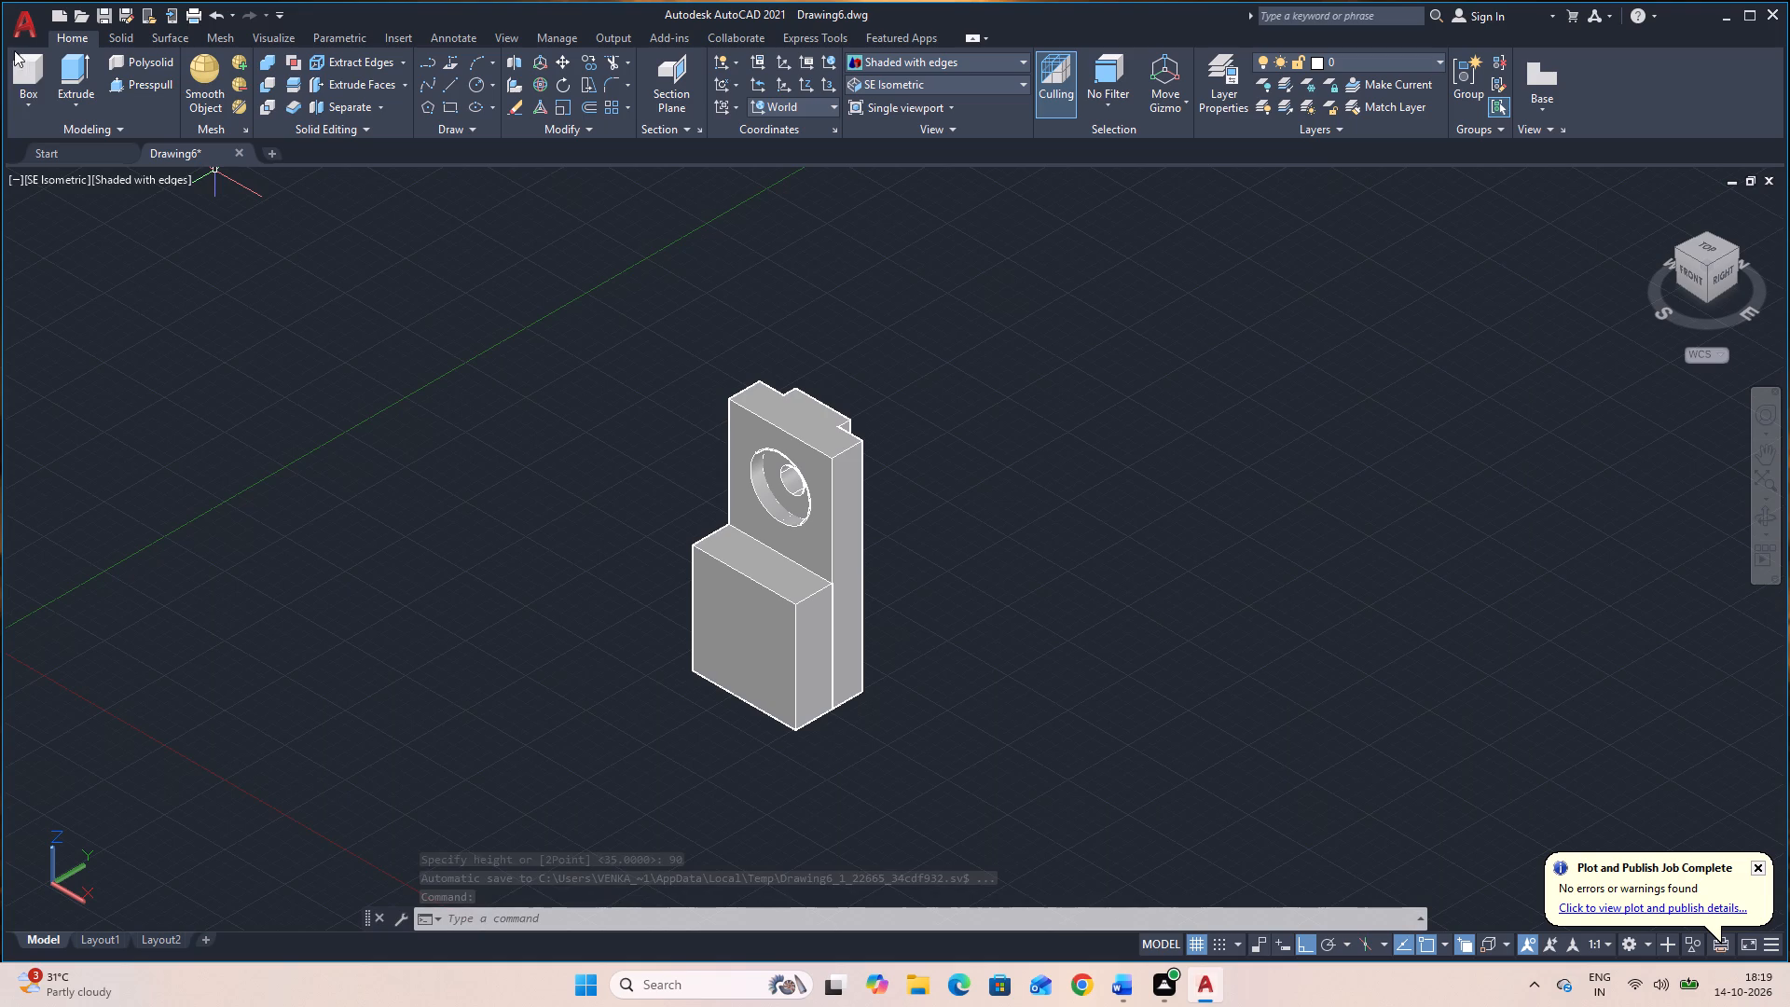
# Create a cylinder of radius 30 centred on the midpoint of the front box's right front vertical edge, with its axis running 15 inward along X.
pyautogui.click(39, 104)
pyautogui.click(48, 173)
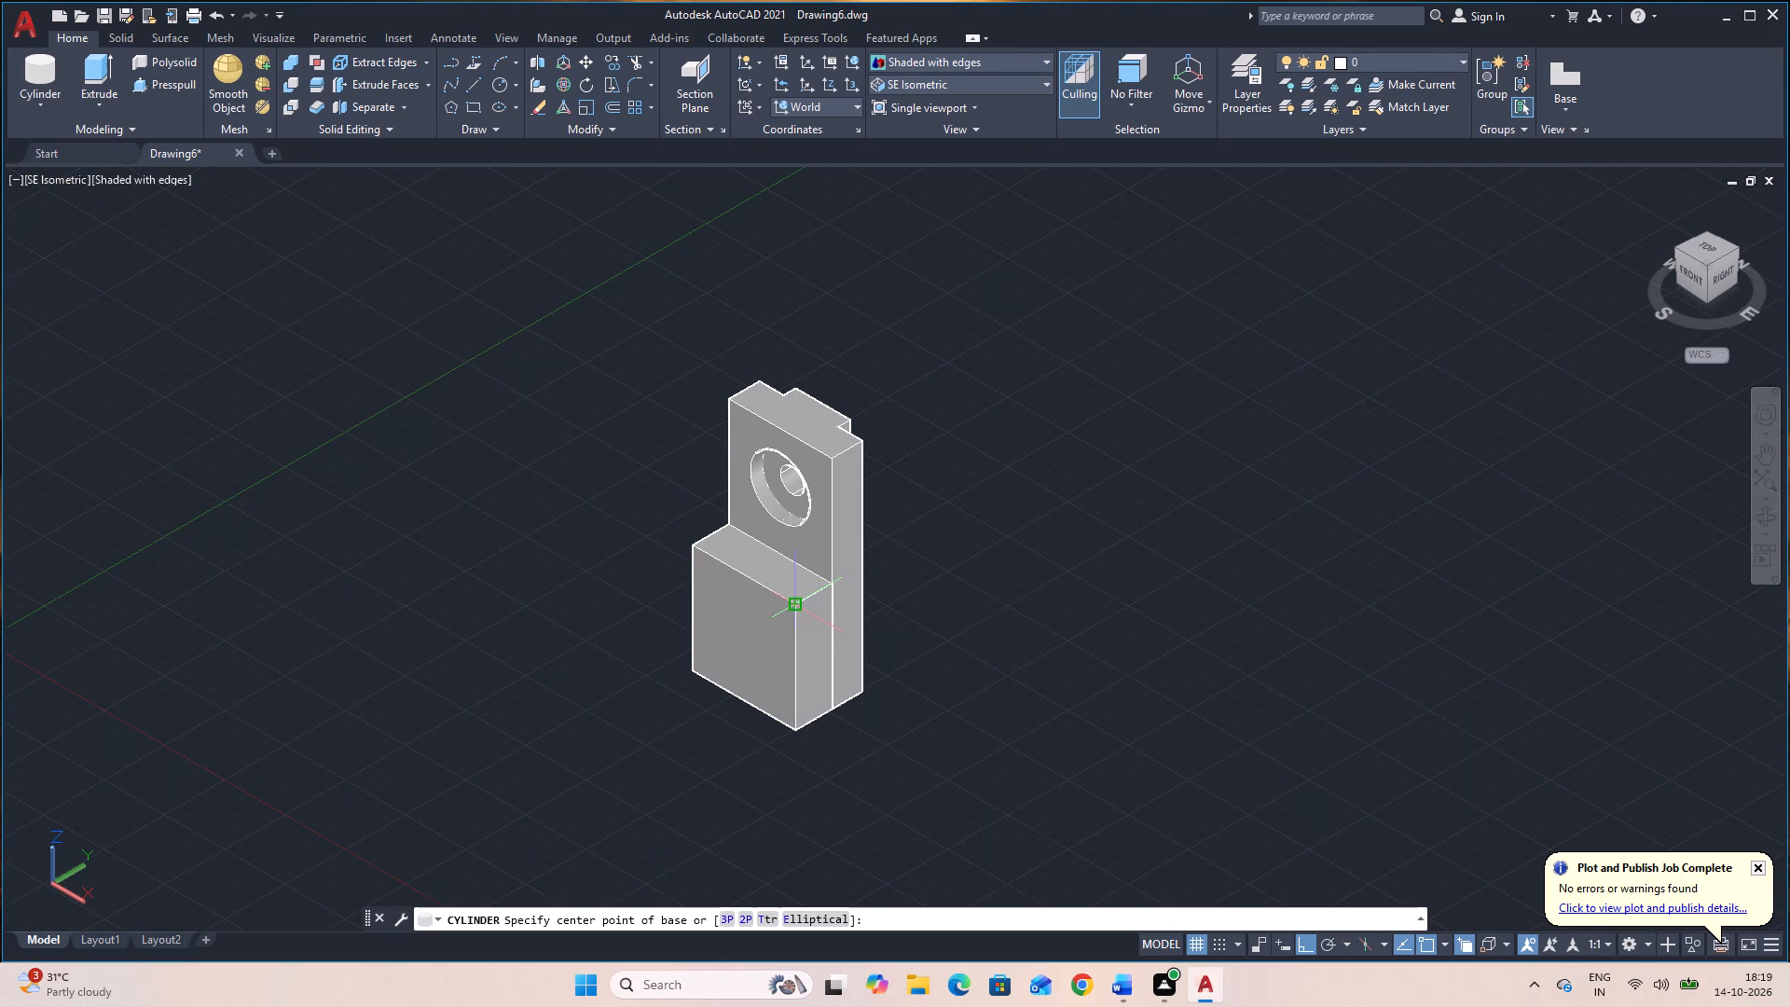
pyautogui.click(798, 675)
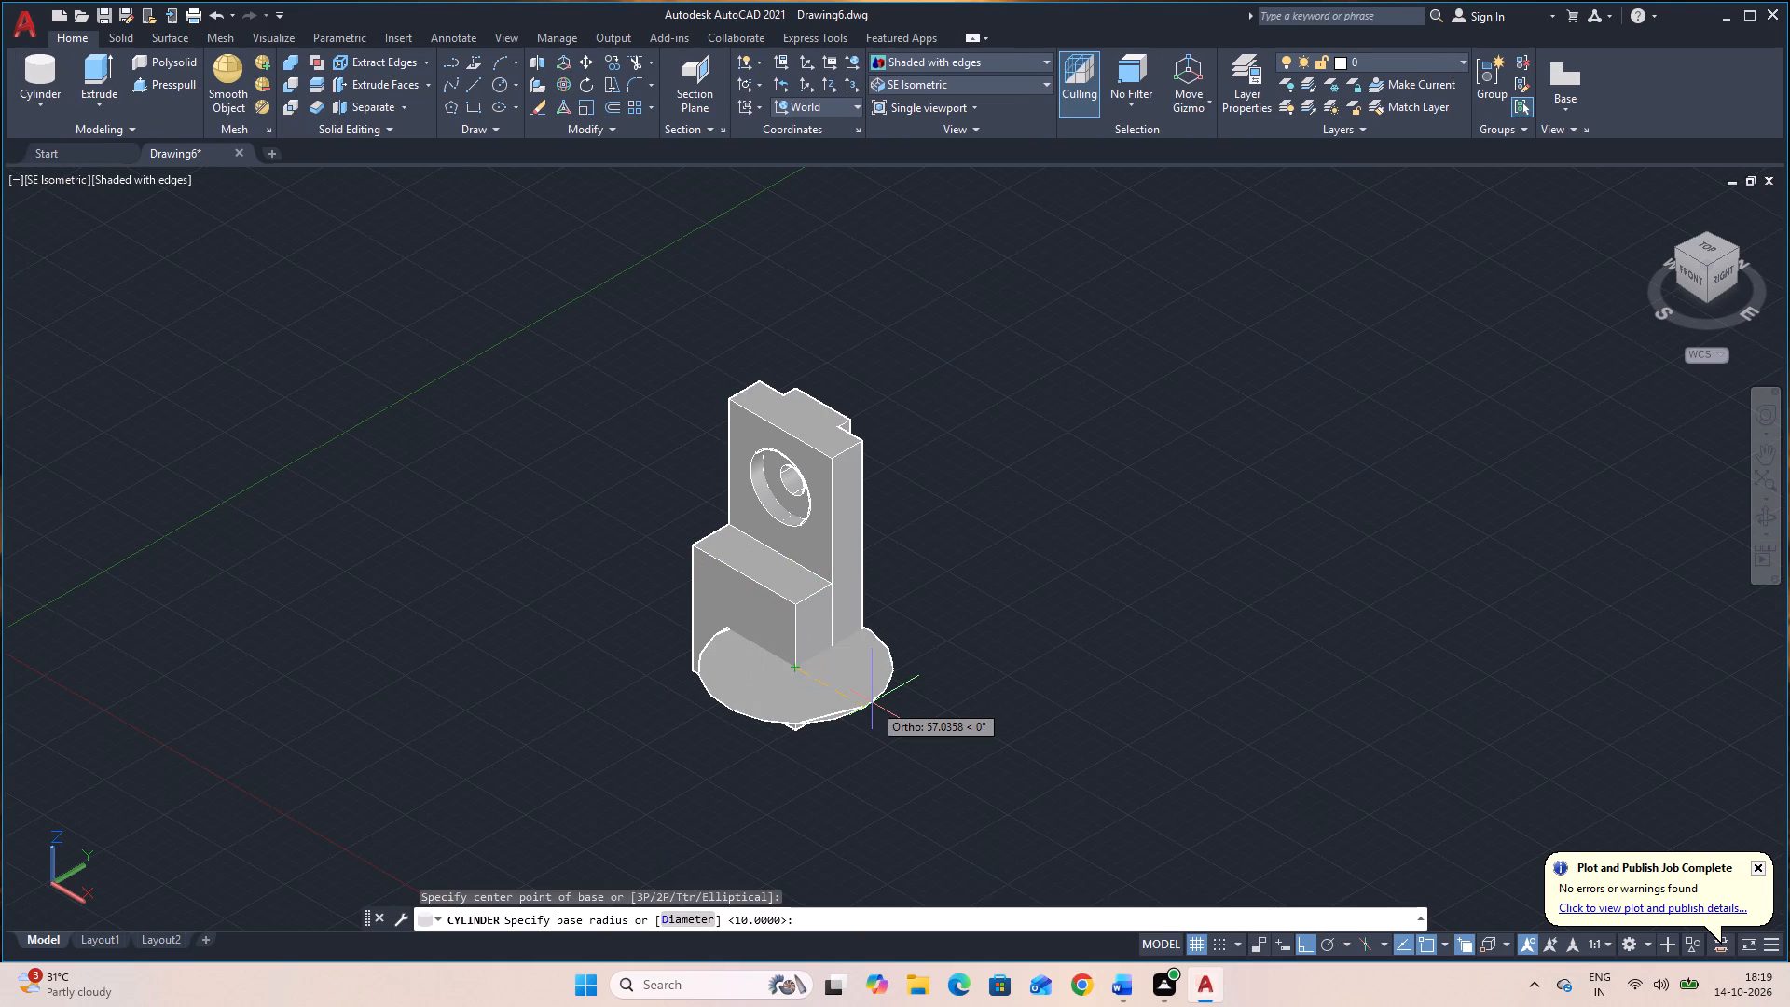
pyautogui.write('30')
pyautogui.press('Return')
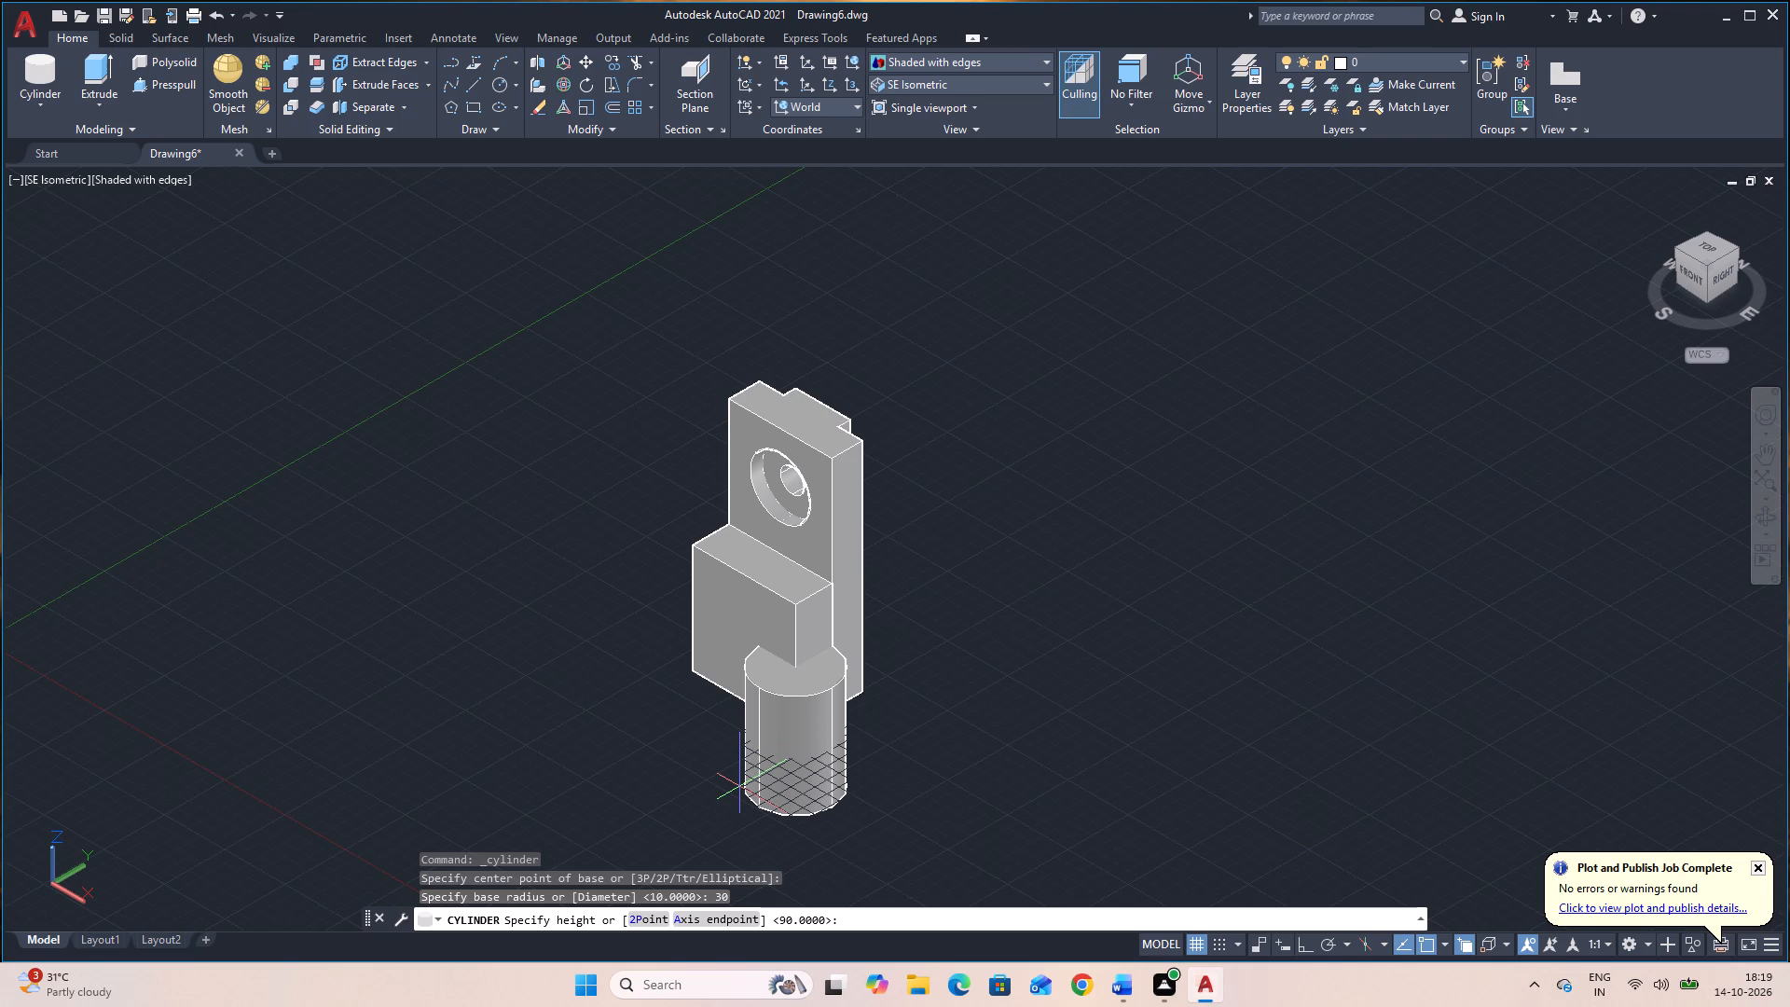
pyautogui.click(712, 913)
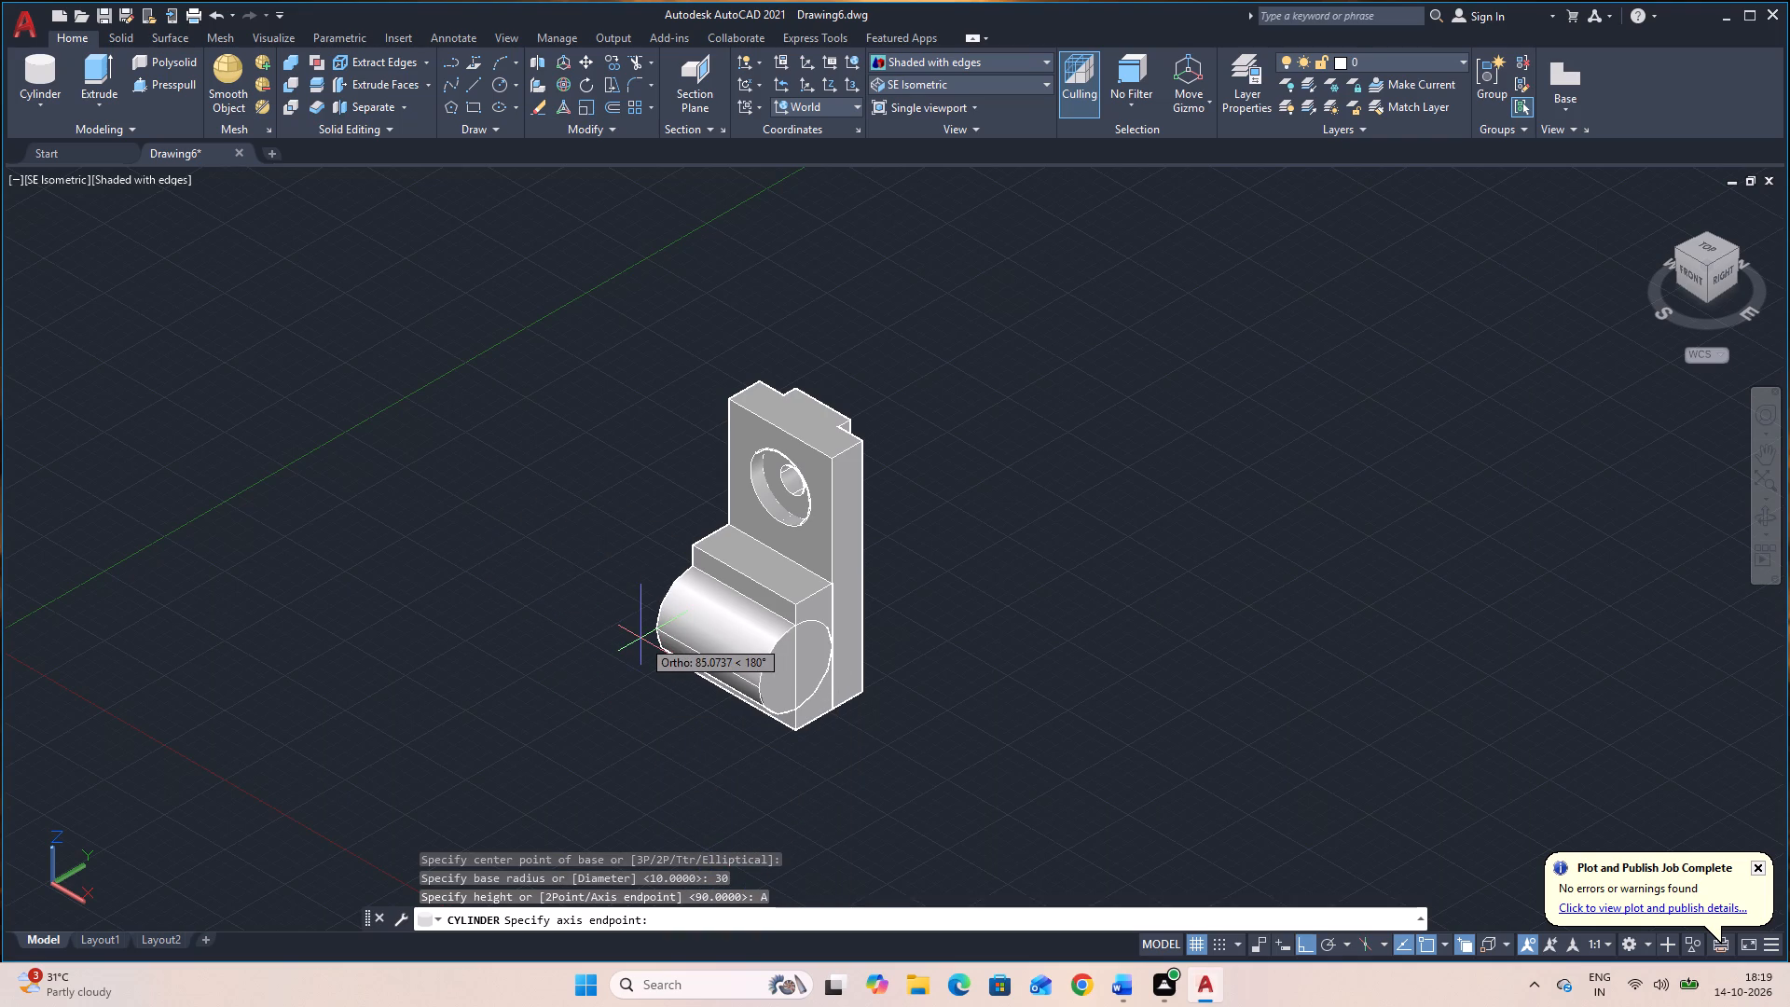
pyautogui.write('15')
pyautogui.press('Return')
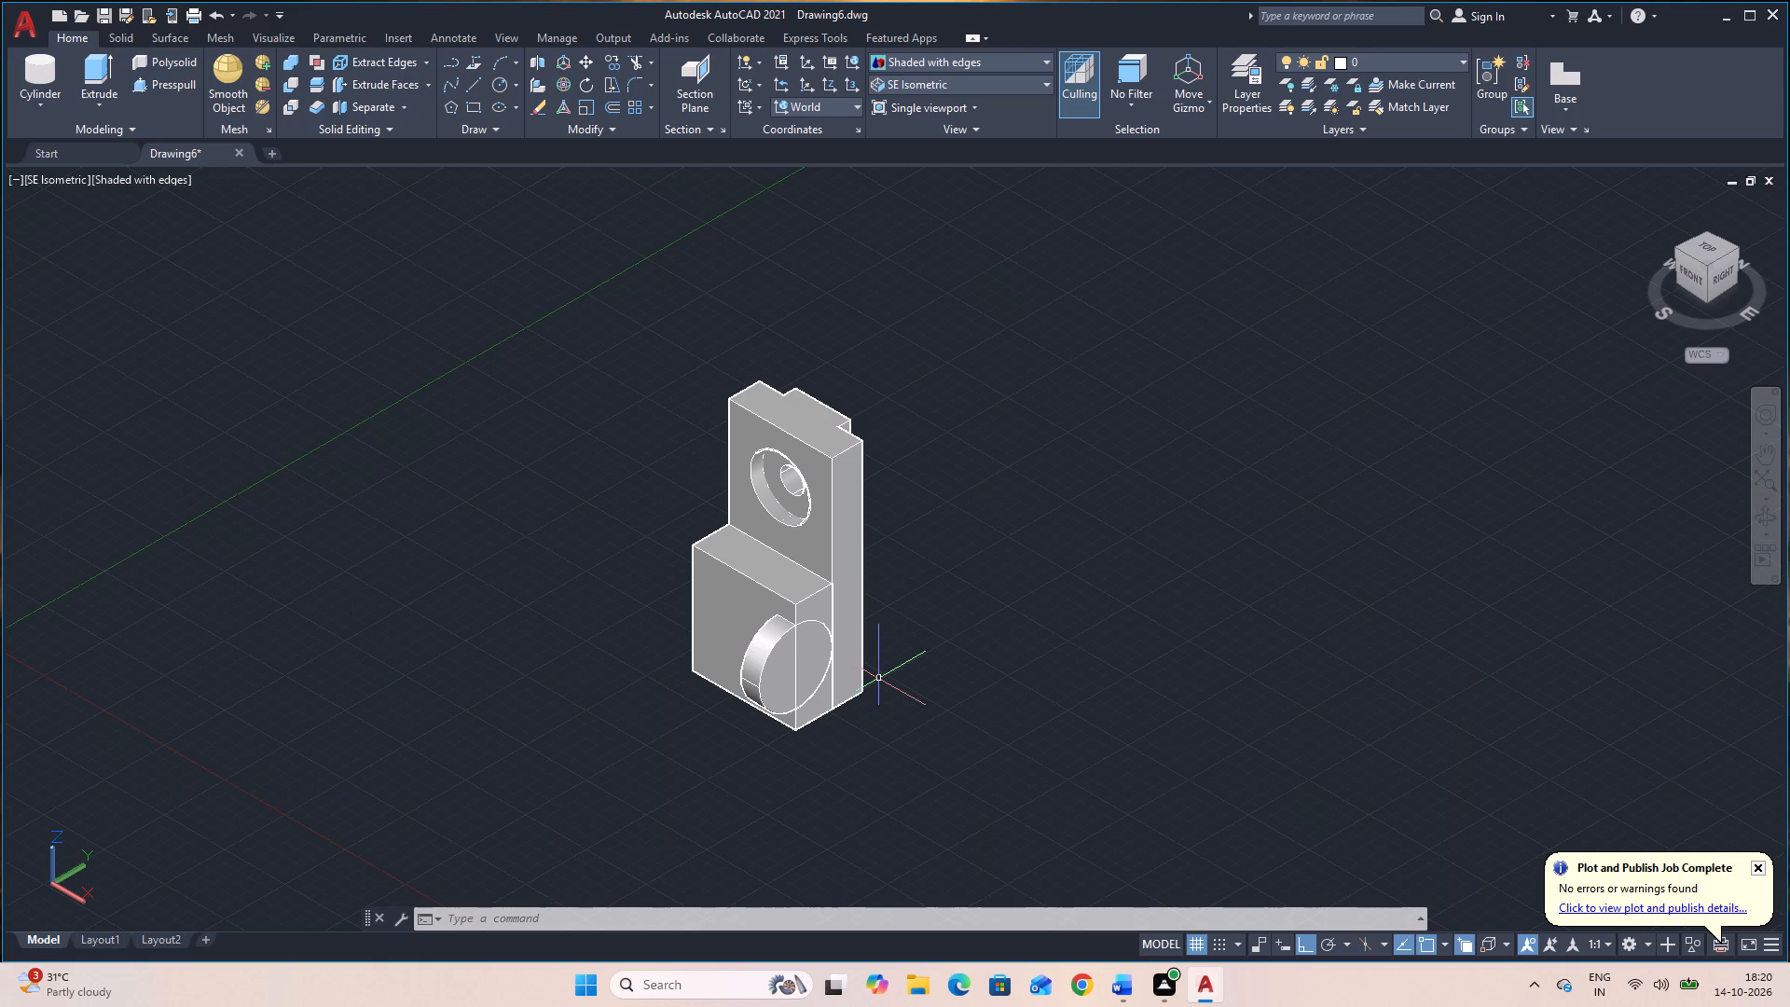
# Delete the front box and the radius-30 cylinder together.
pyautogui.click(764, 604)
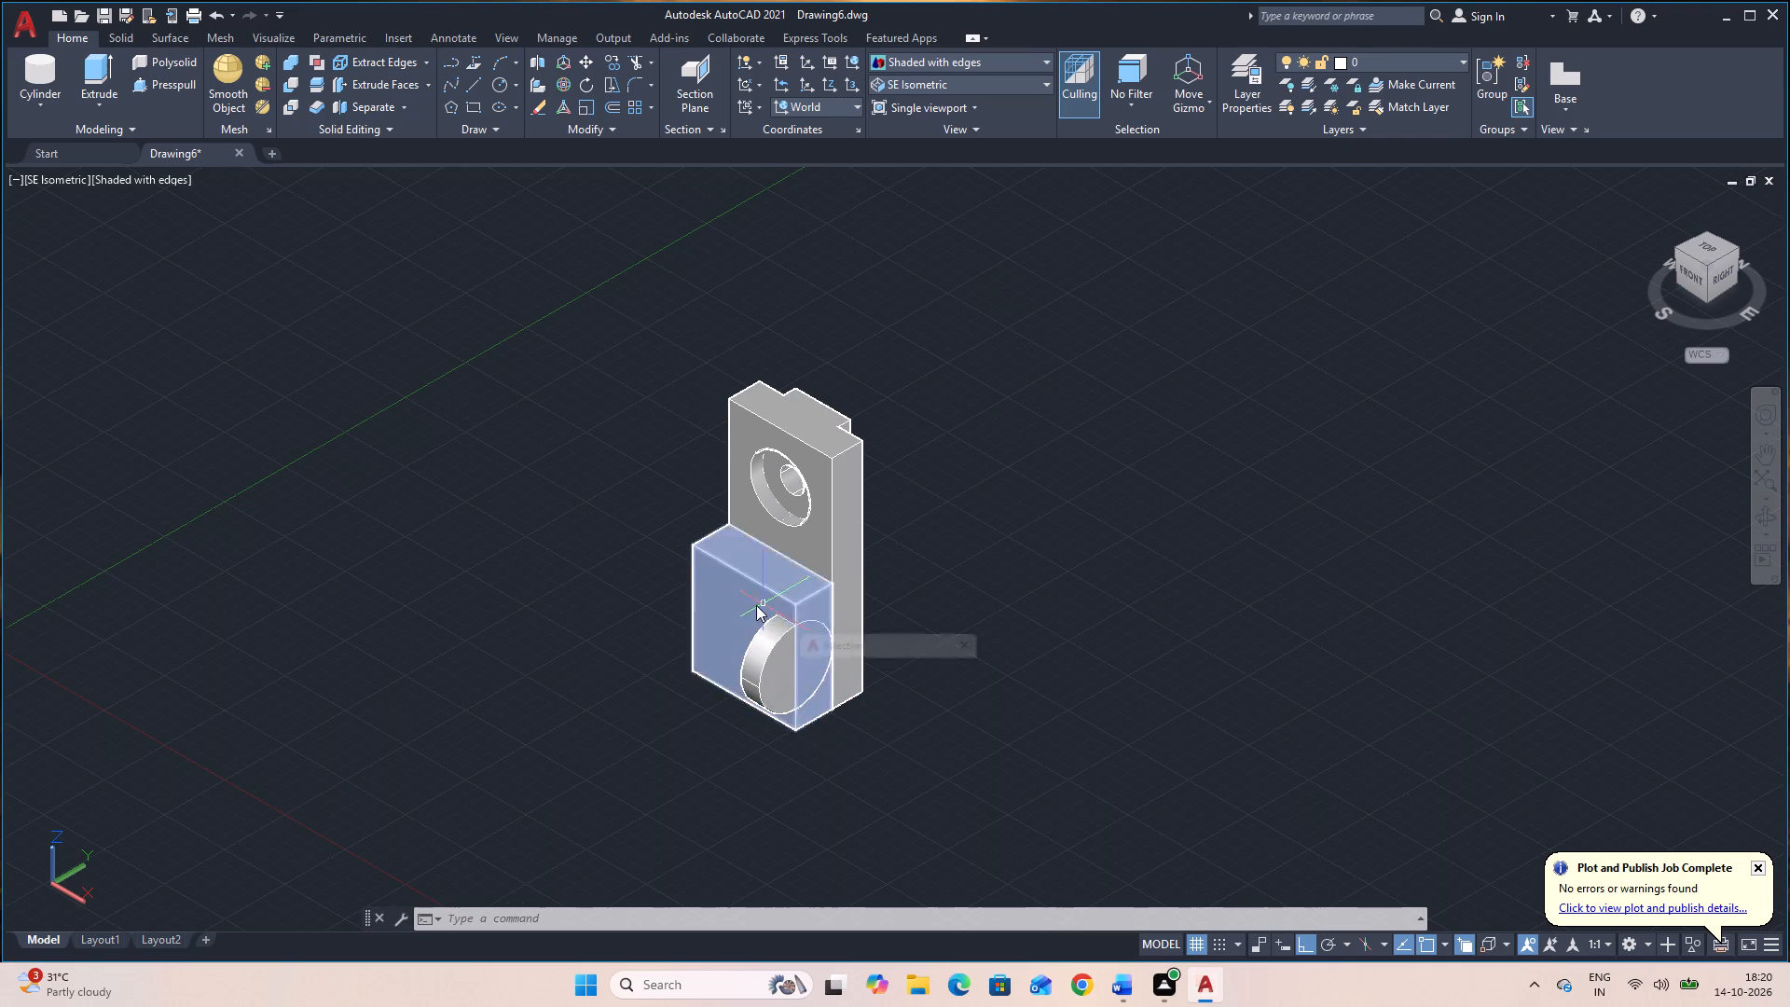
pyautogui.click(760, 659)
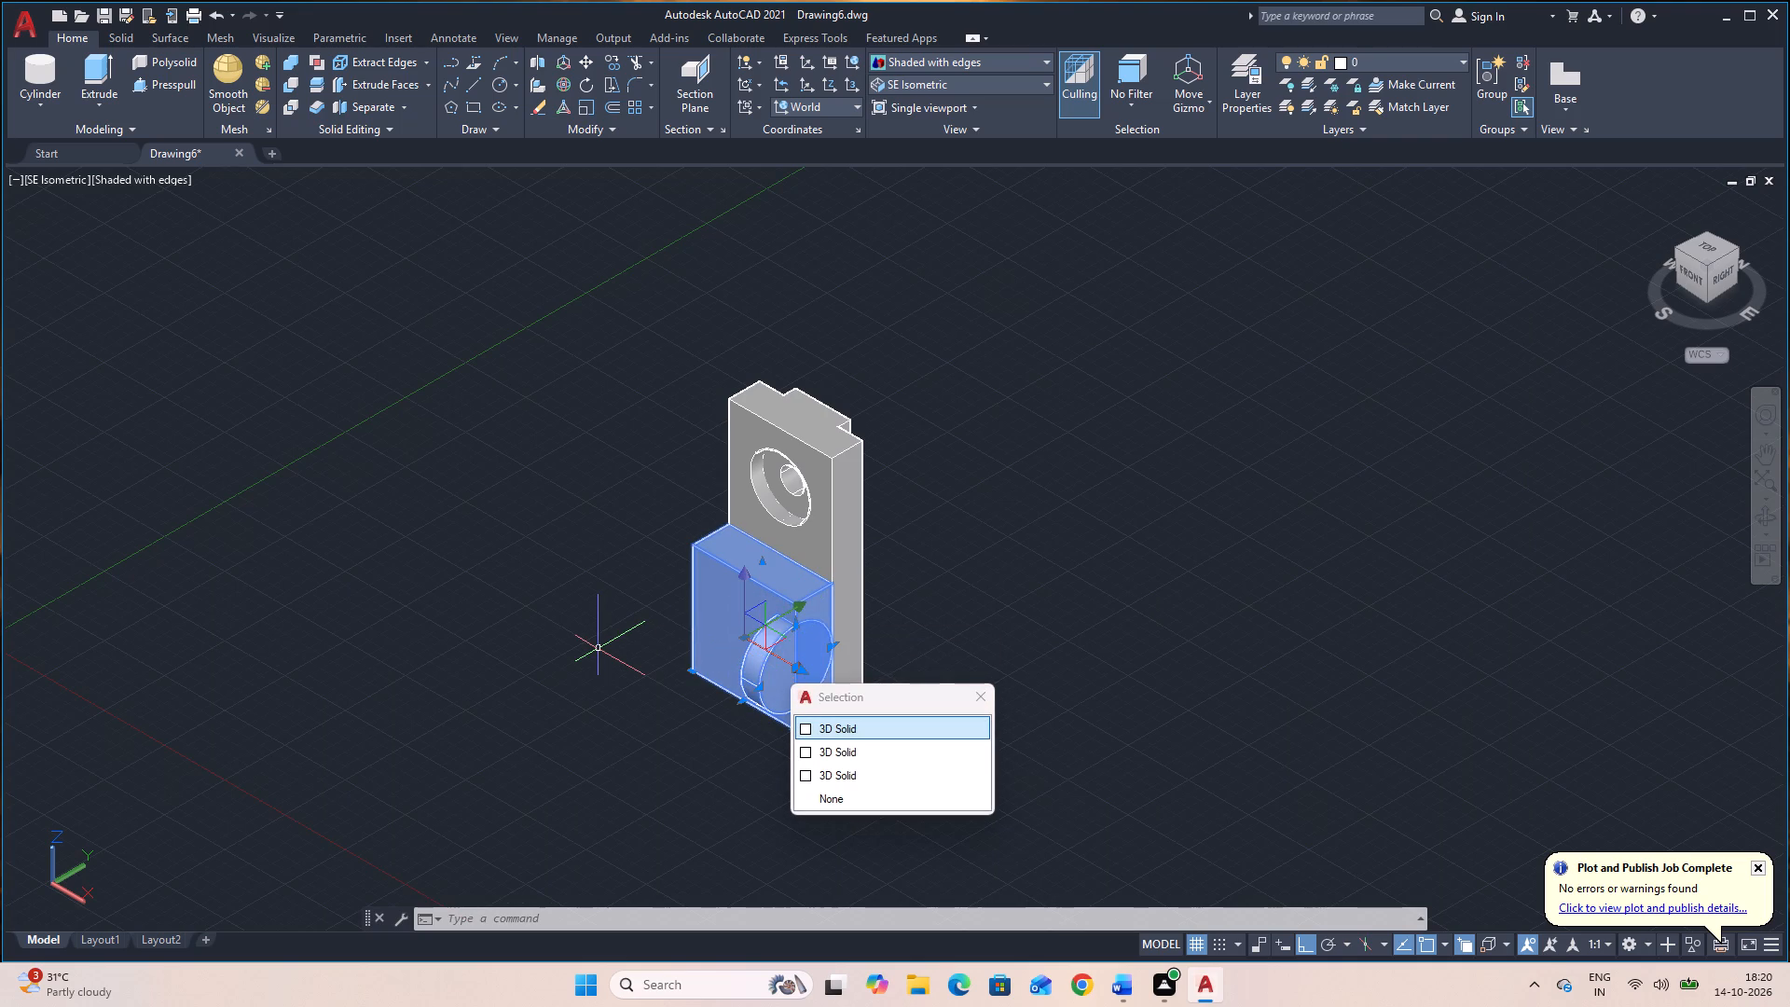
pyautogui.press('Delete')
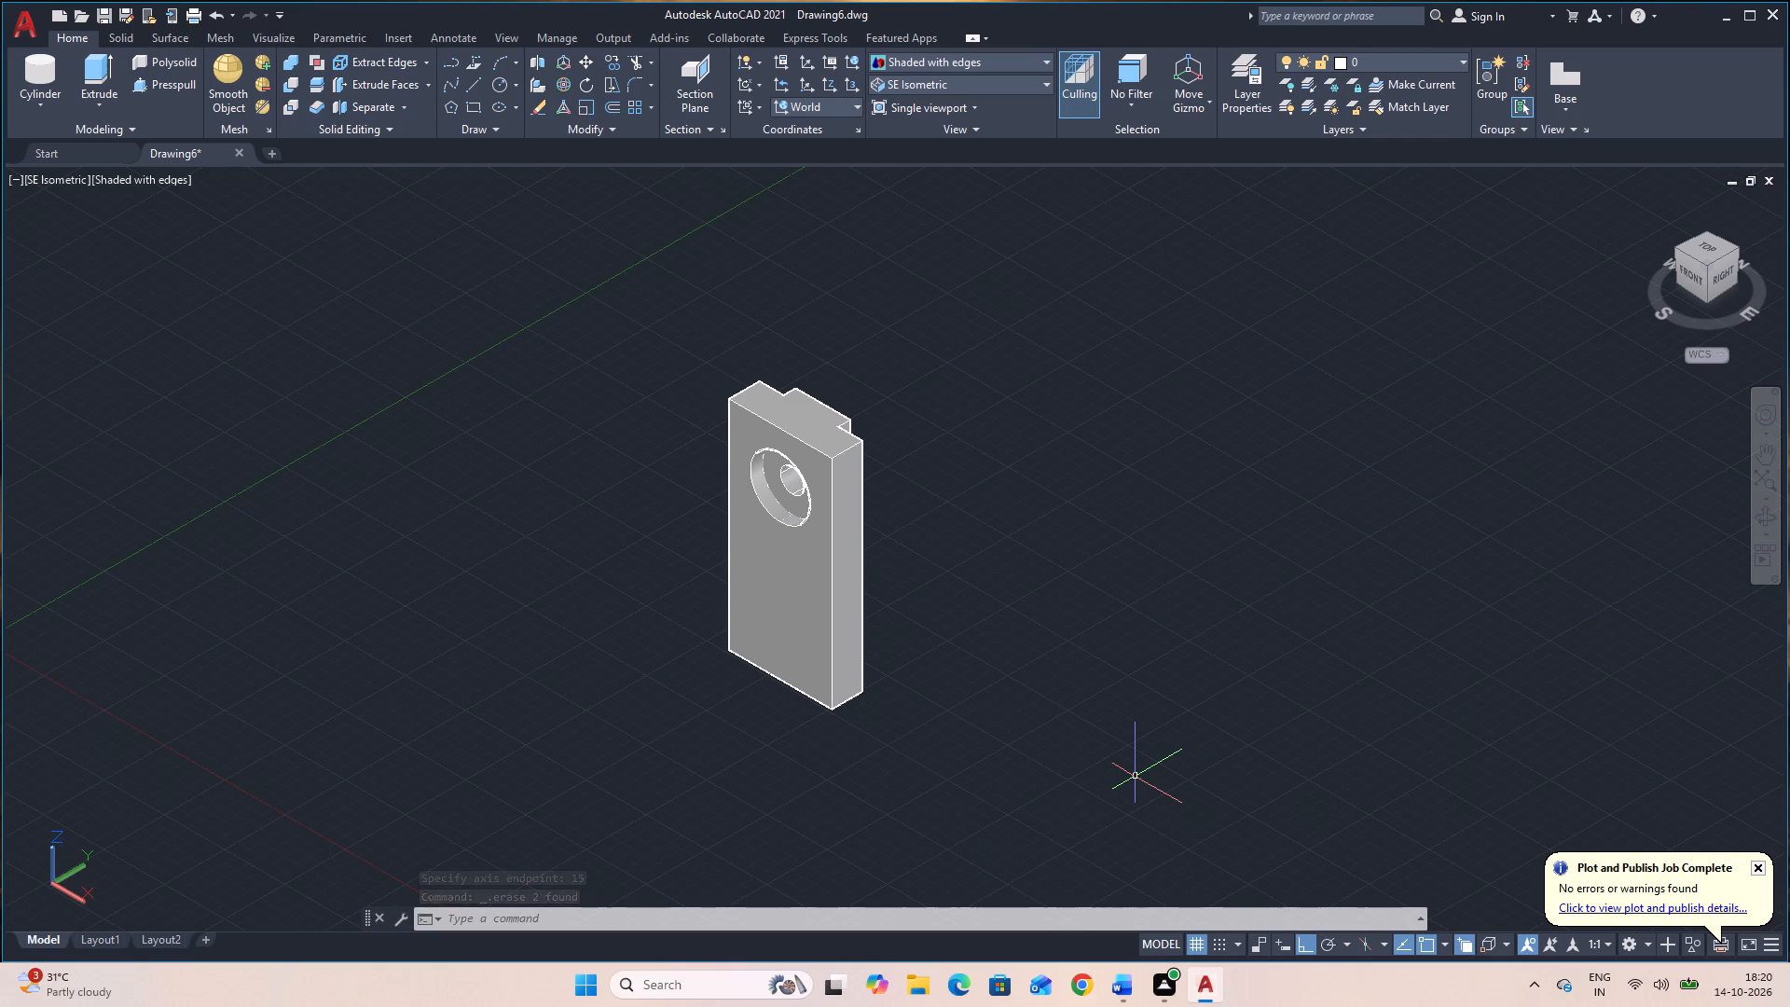
# Draw a guide line from 45 above the right side's lower back corner, running 70 toward the front along Y.
pyautogui.write('L')
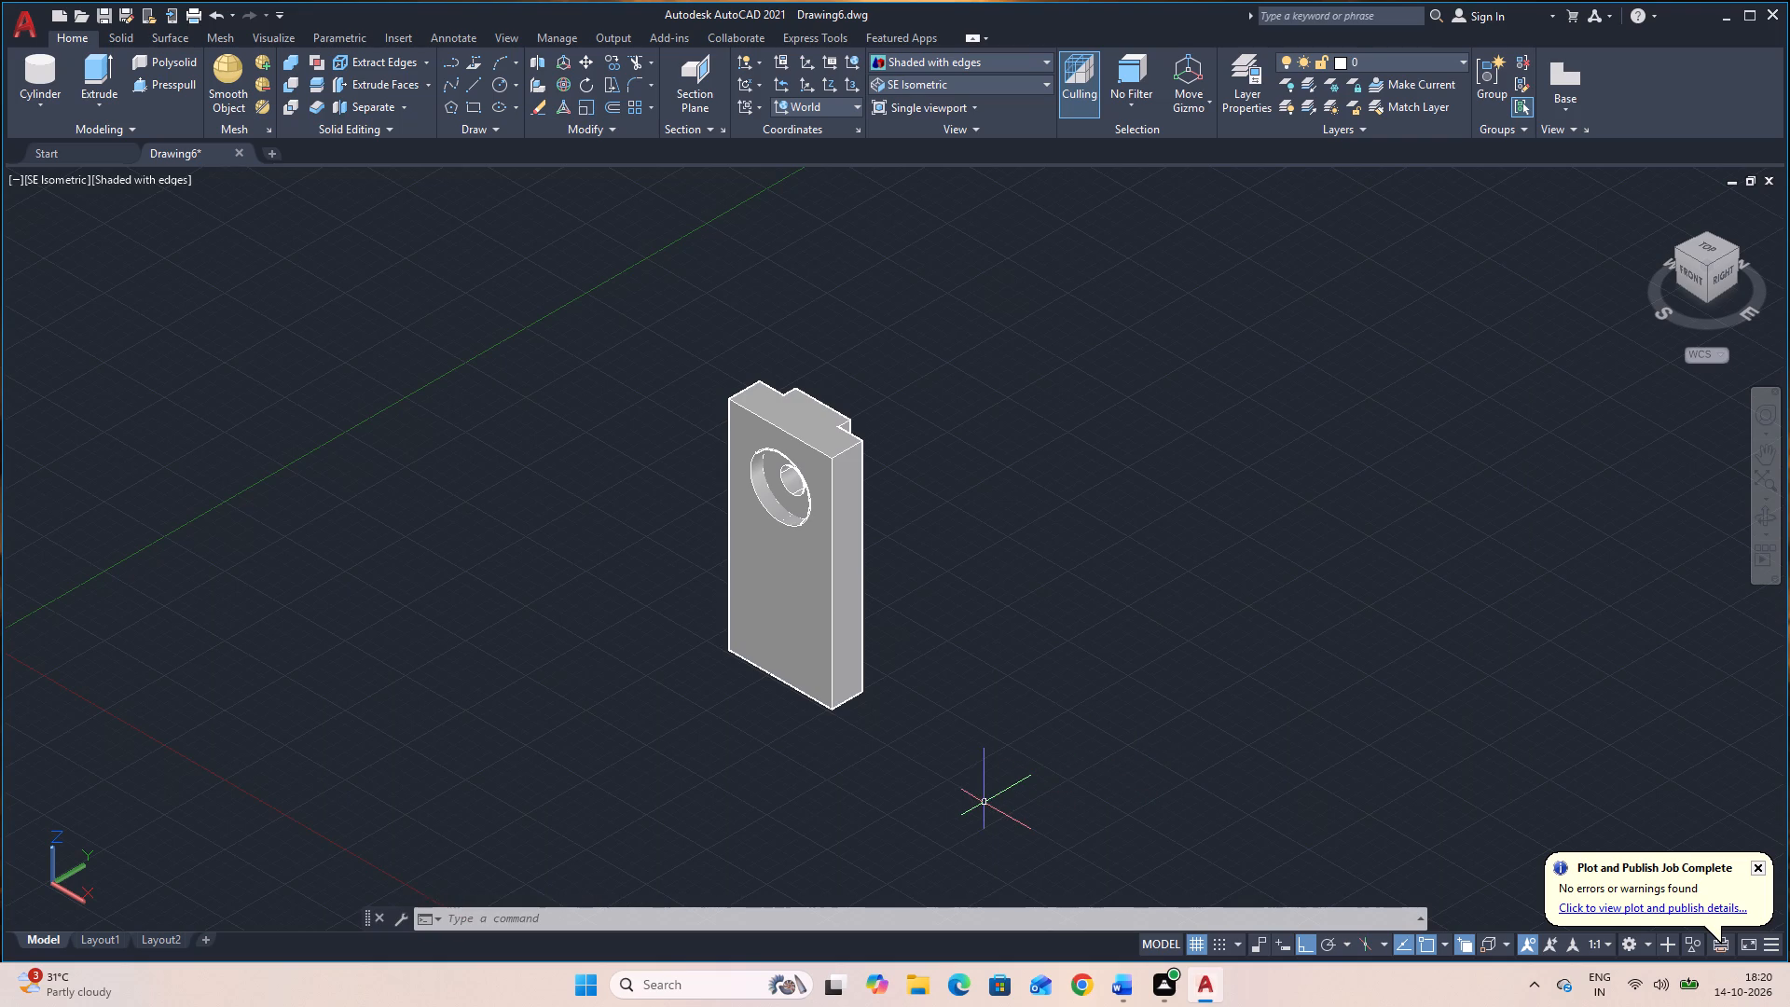
pyautogui.press('space')
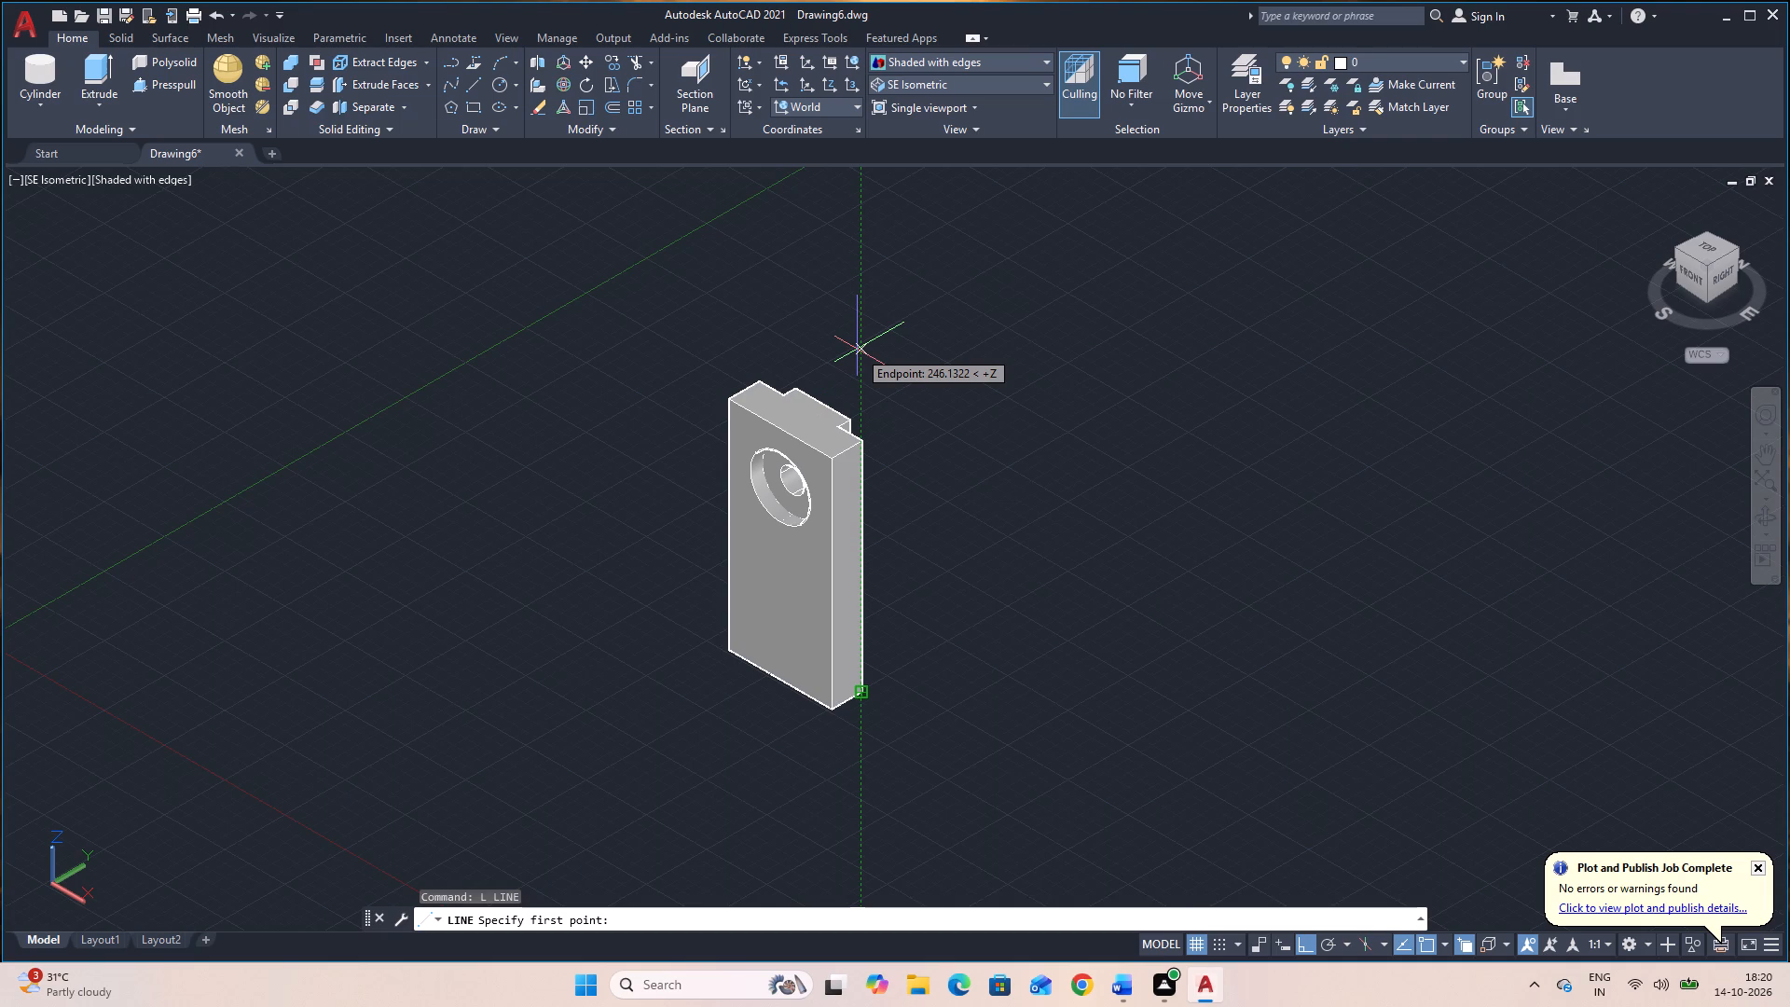
pyautogui.write('45')
pyautogui.press('Return')
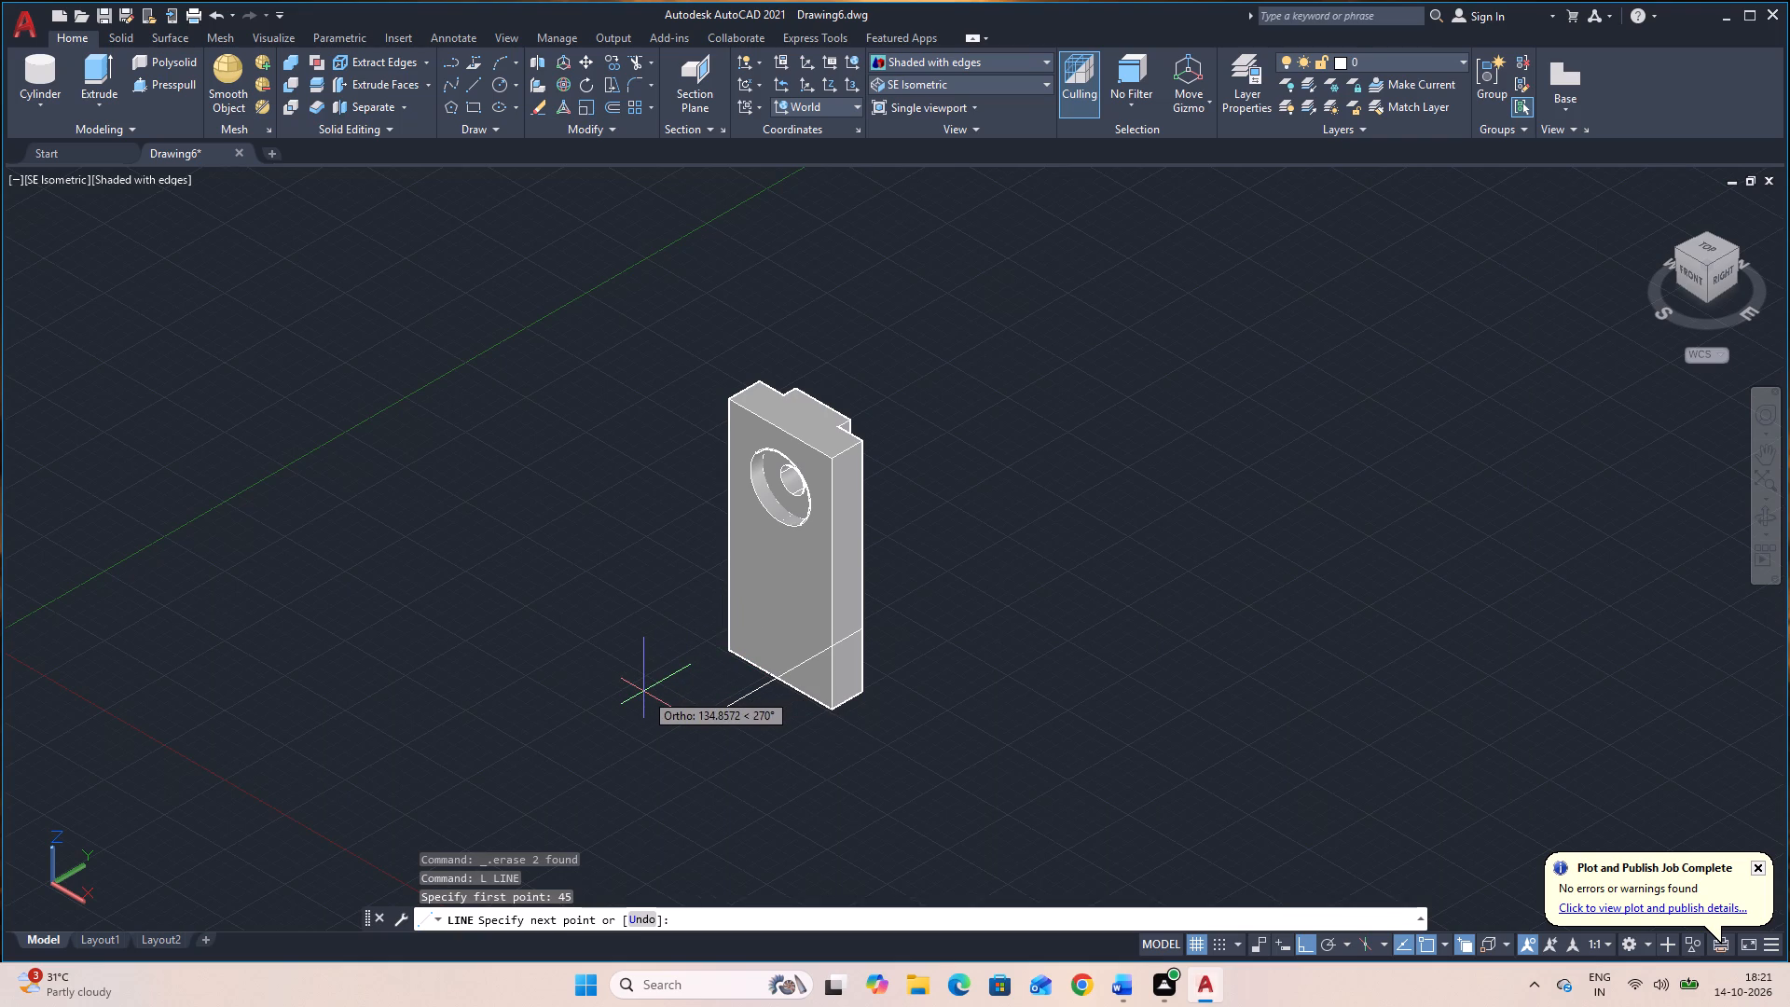
pyautogui.write('70')
pyautogui.press('Return')
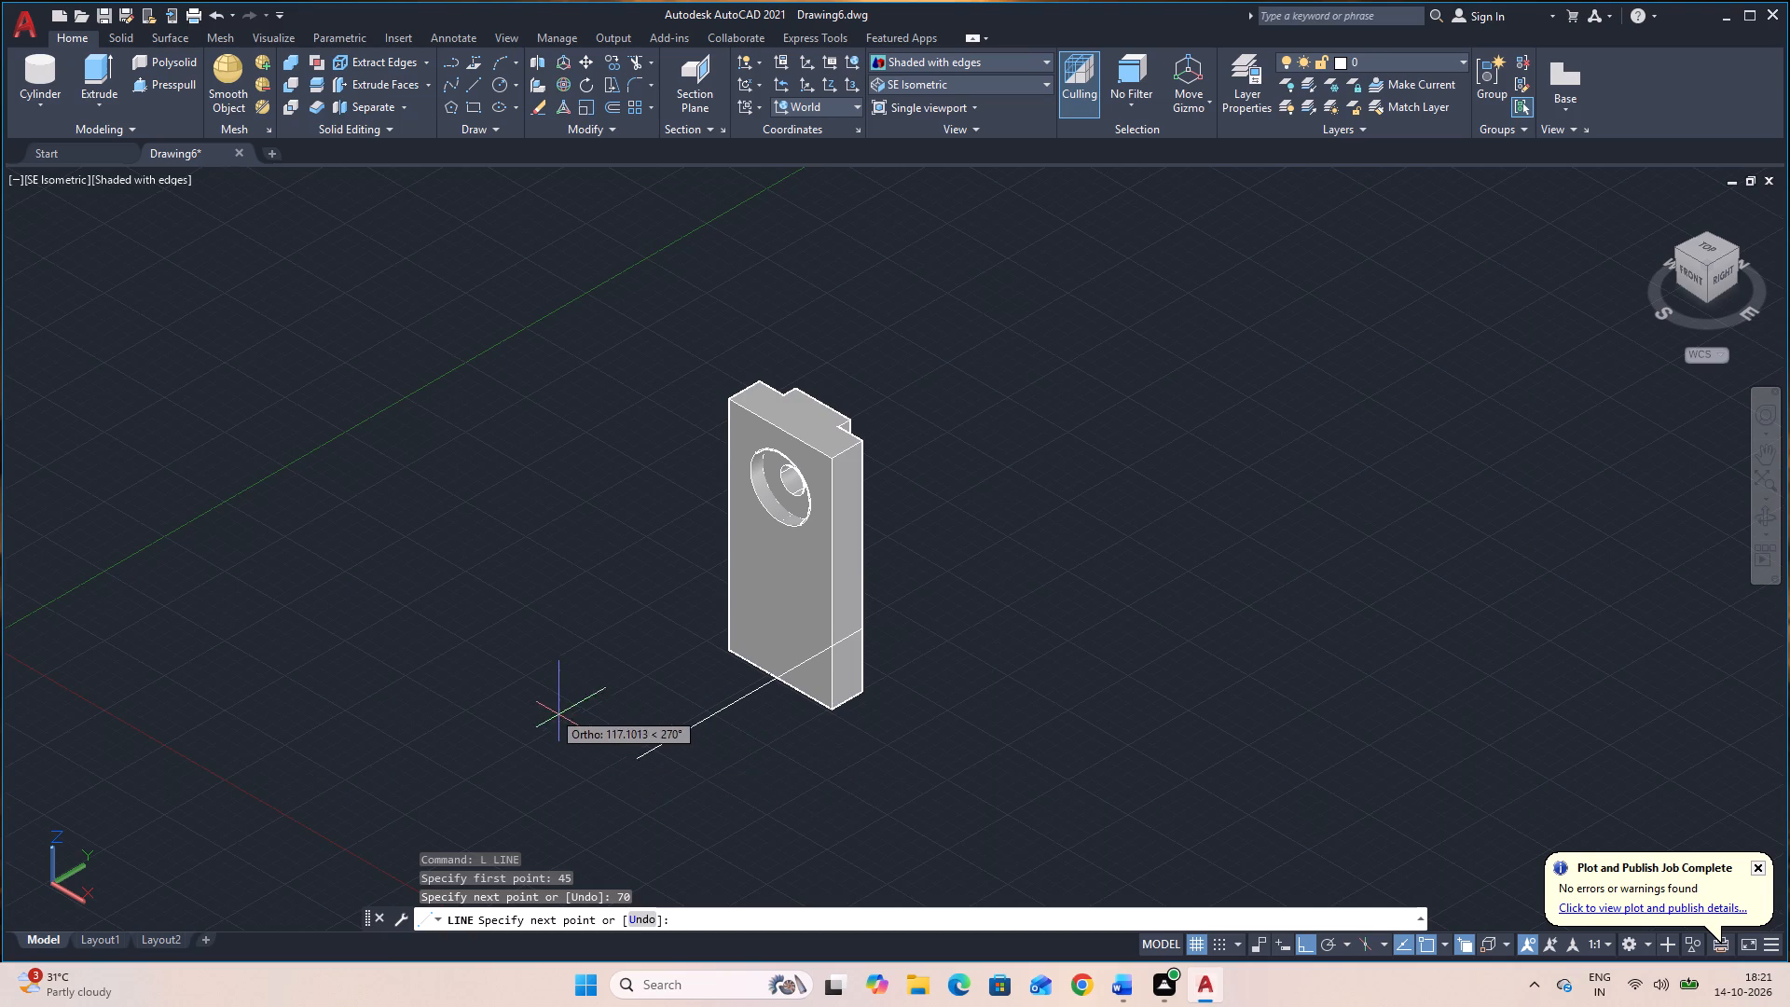
pyautogui.press('Escape')
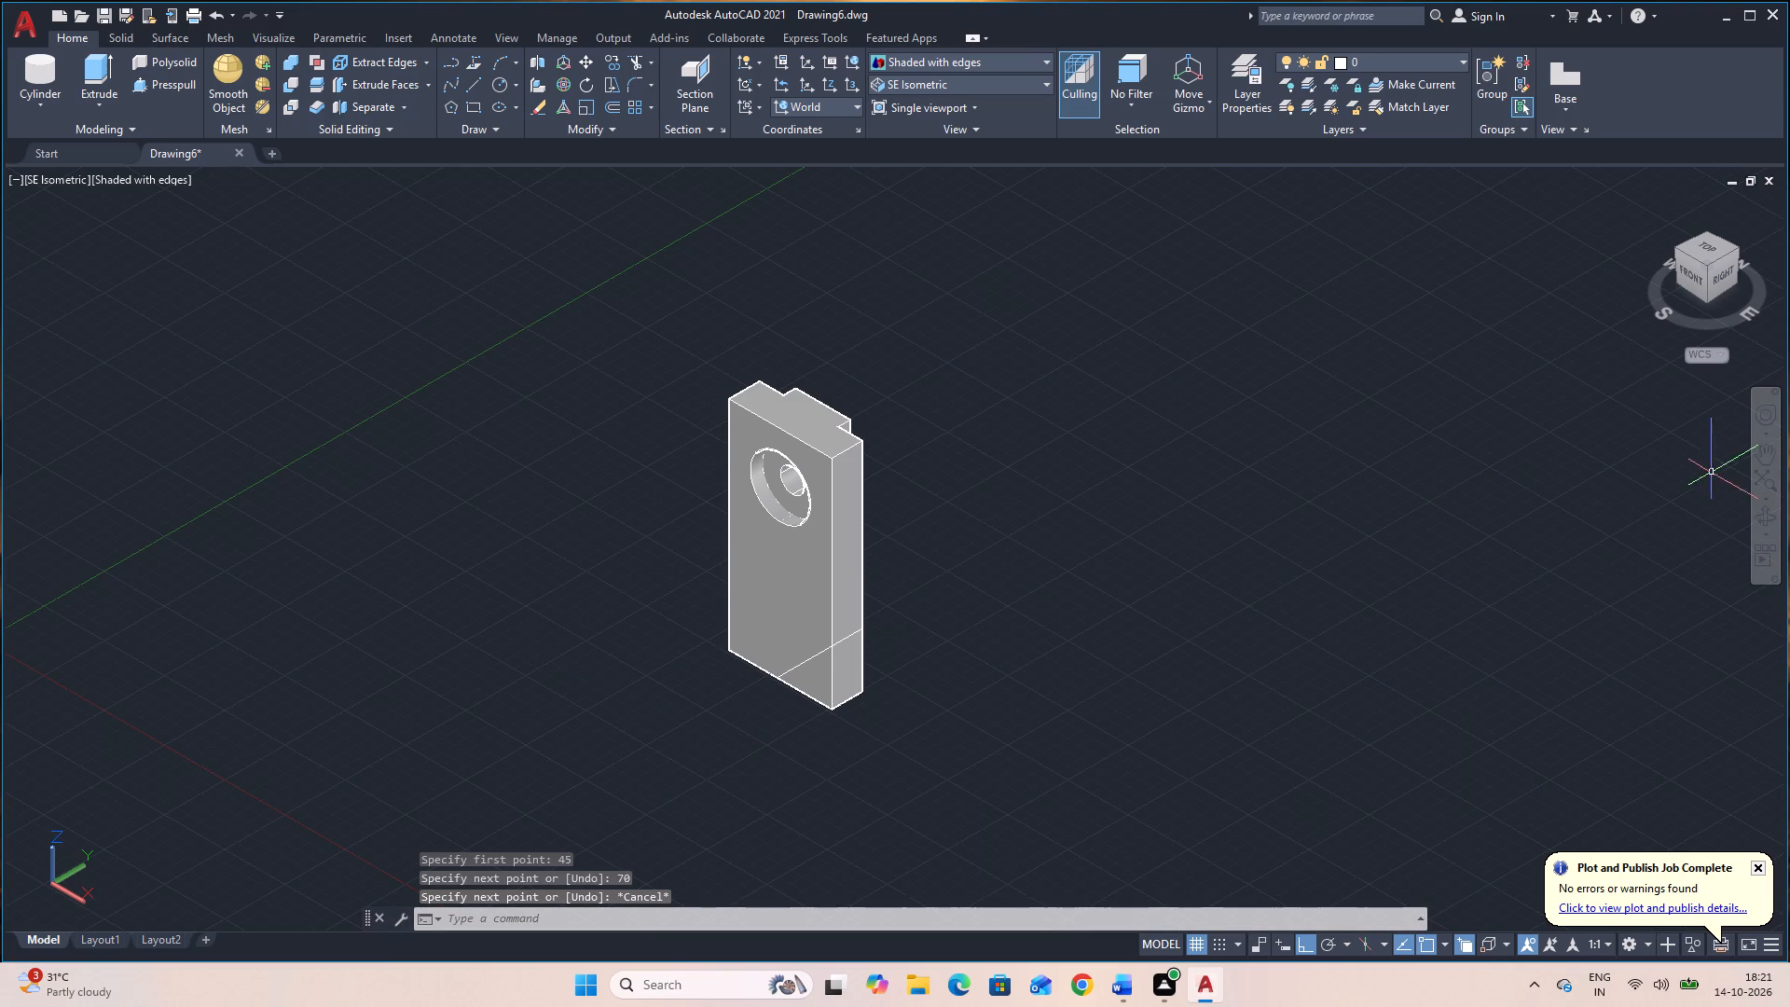
# Create a cylinder of radius 30 centred on the guide line's front end, with its axis running 15 along negative X.
pyautogui.click(1764, 515)
pyautogui.moveTo(1549, 574); pyautogui.dragTo(1477, 545)
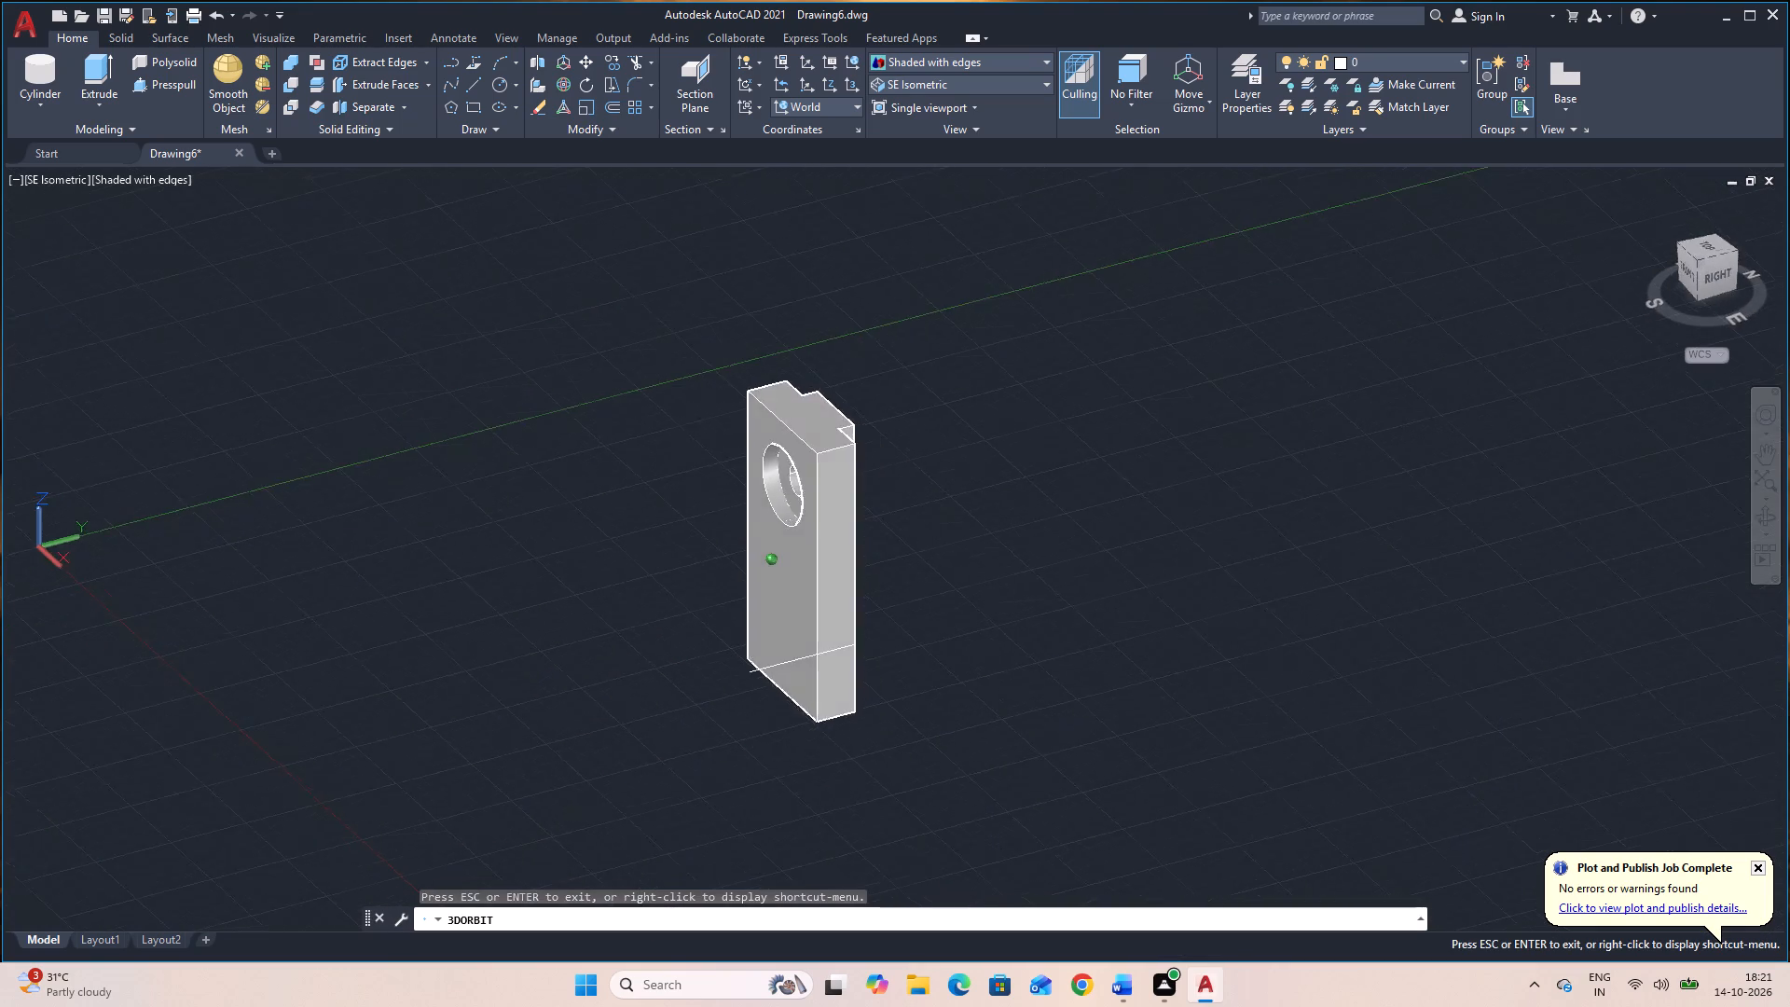
pyautogui.moveTo(1477, 545); pyautogui.dragTo(1401, 505)
pyautogui.press('Escape')
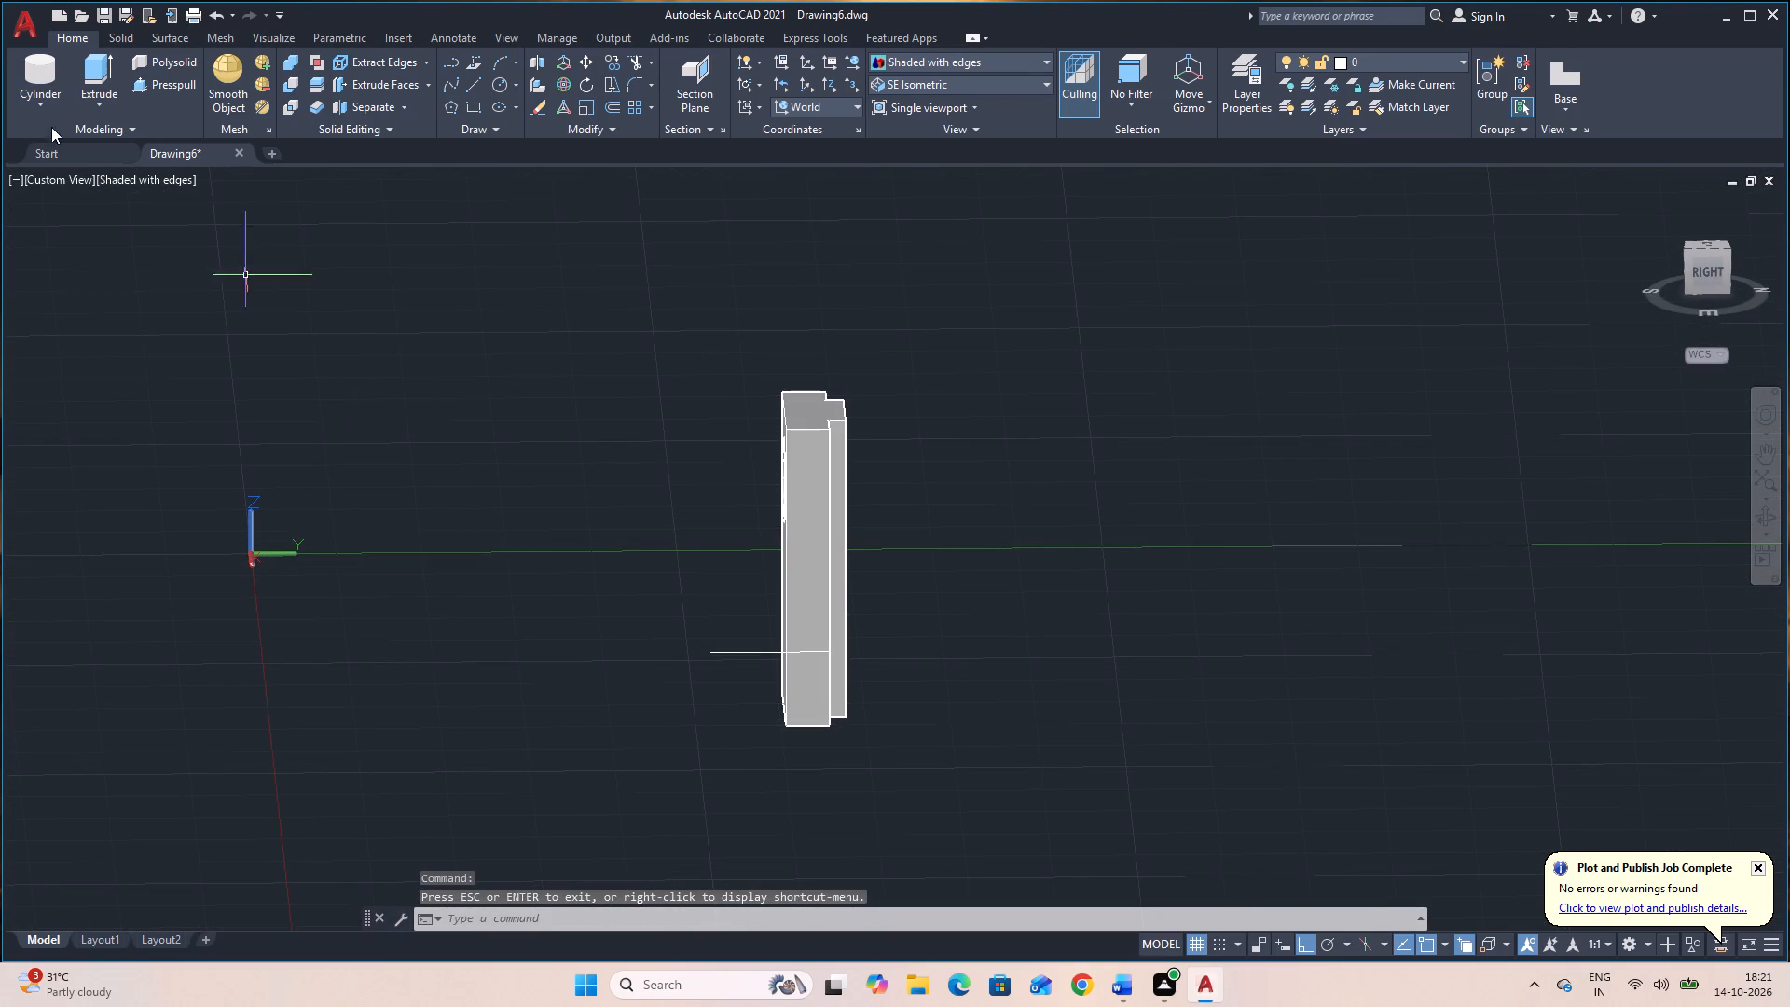
pyautogui.click(48, 104)
pyautogui.click(50, 175)
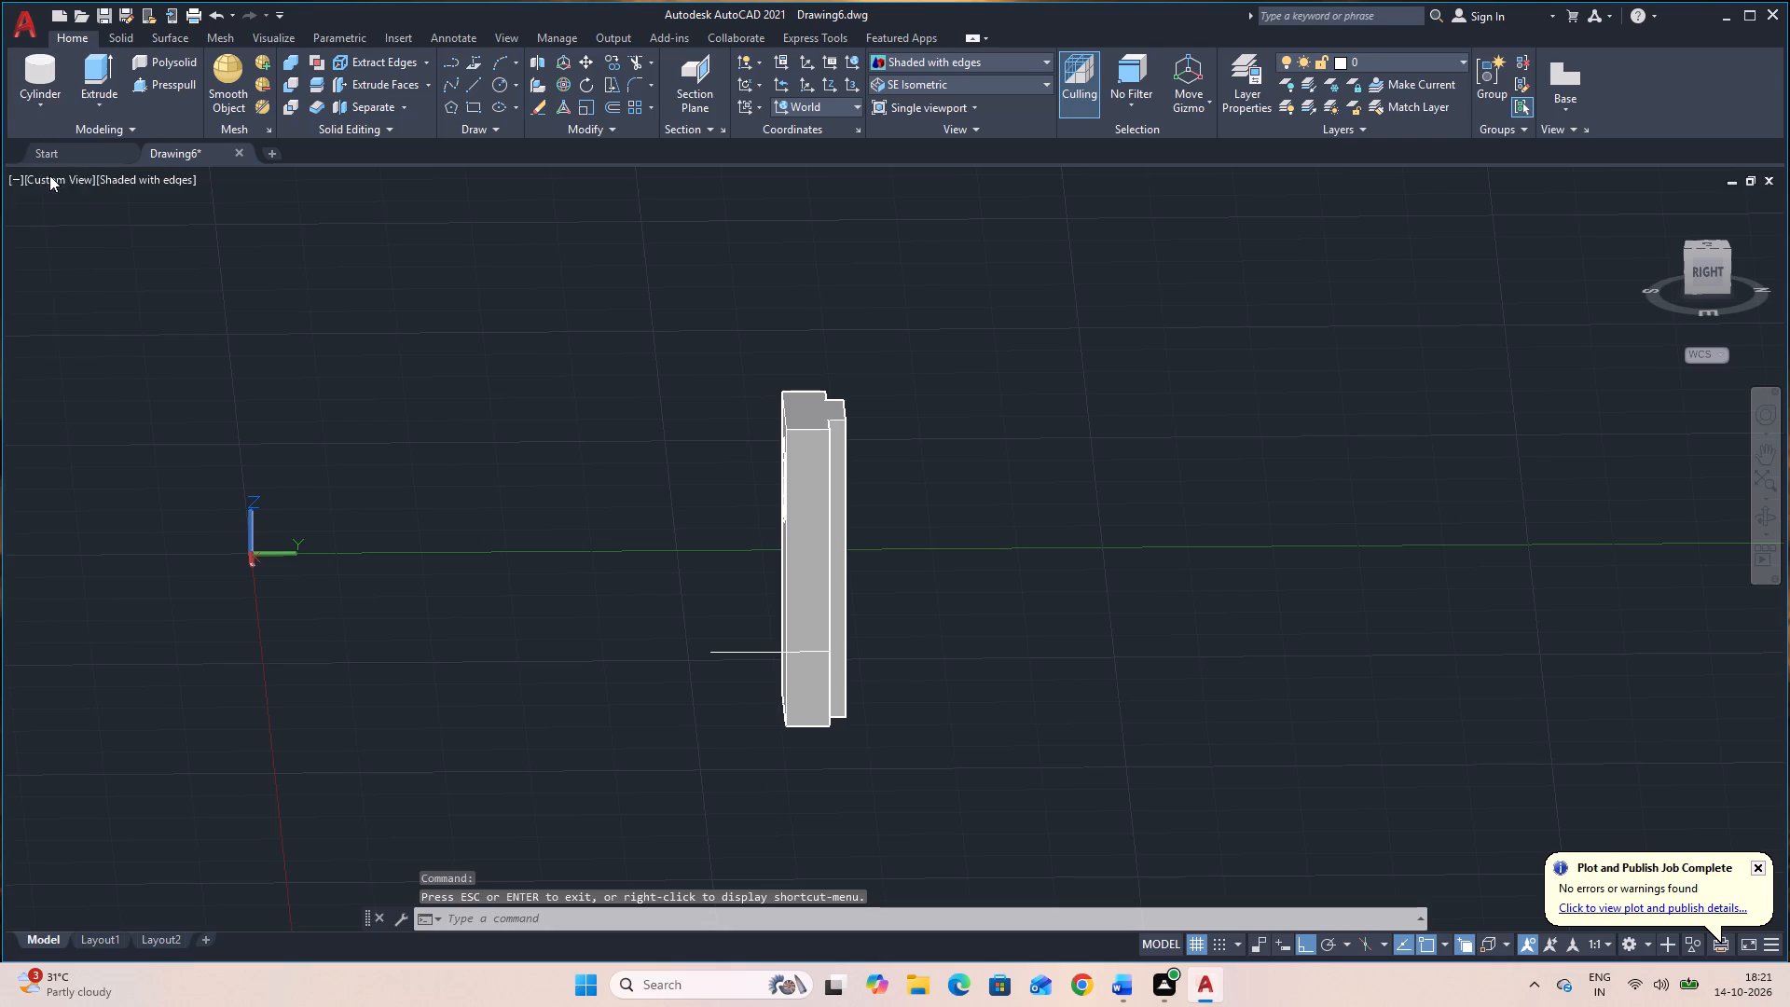
pyautogui.click(710, 652)
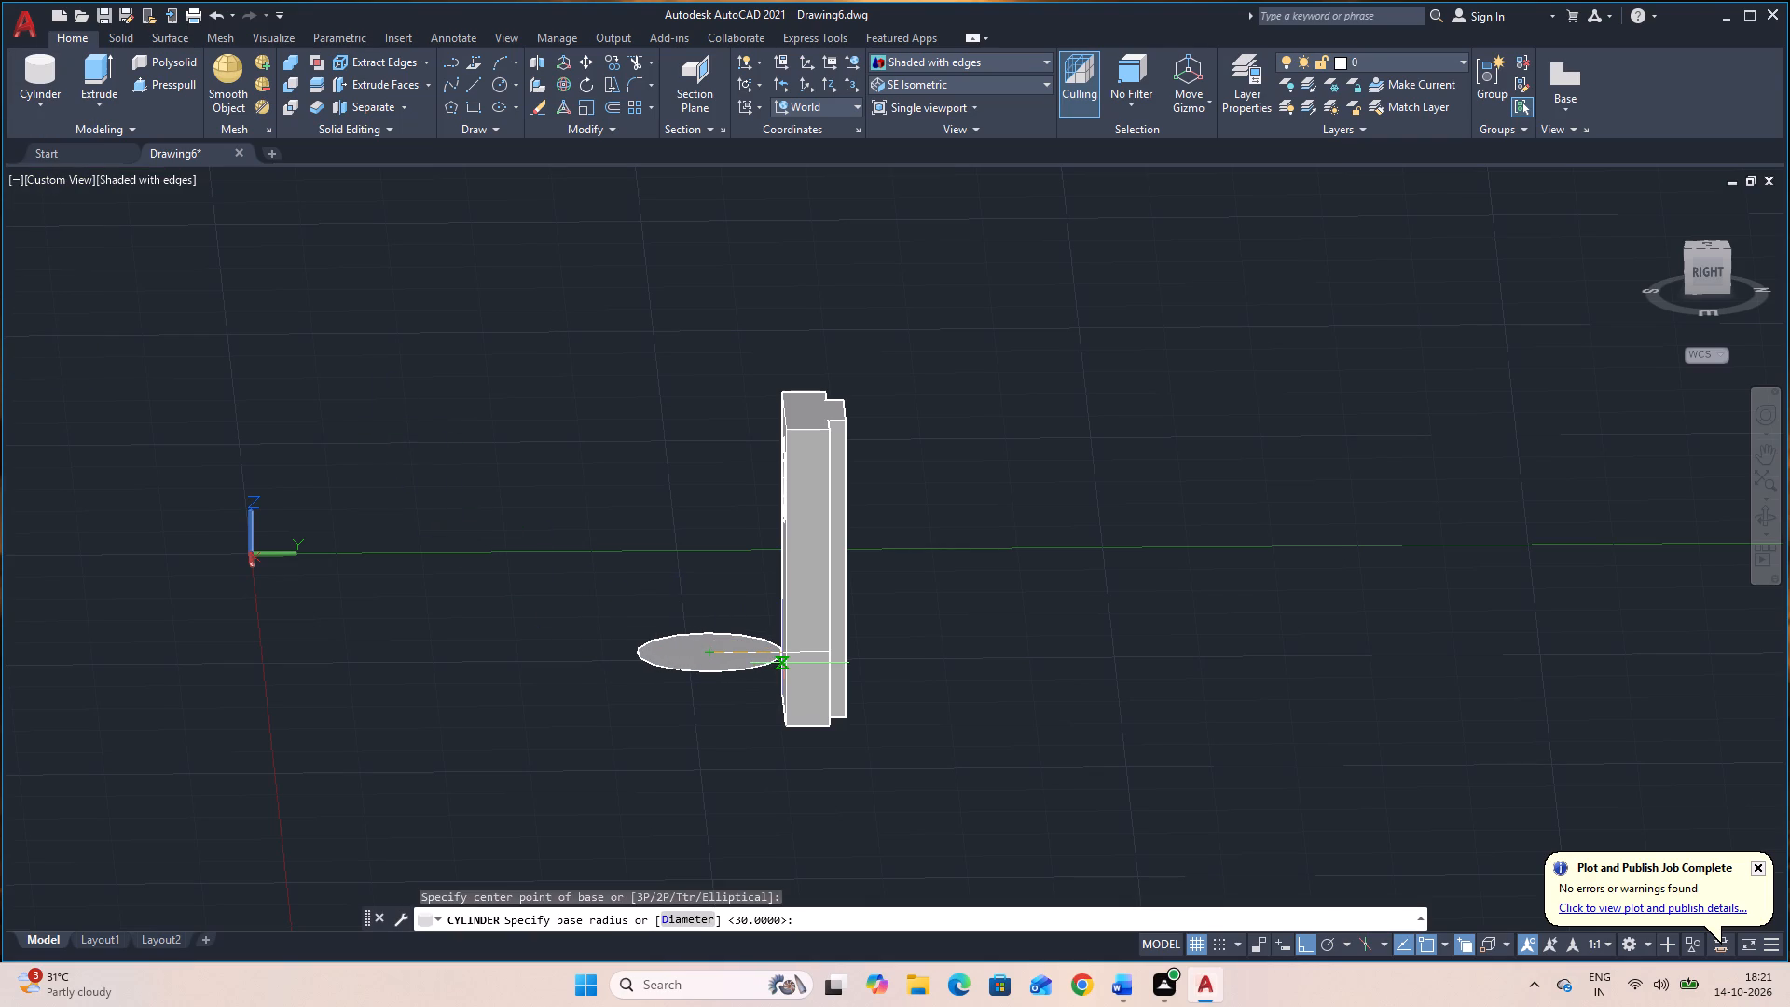
pyautogui.write('30')
pyautogui.press('Return')
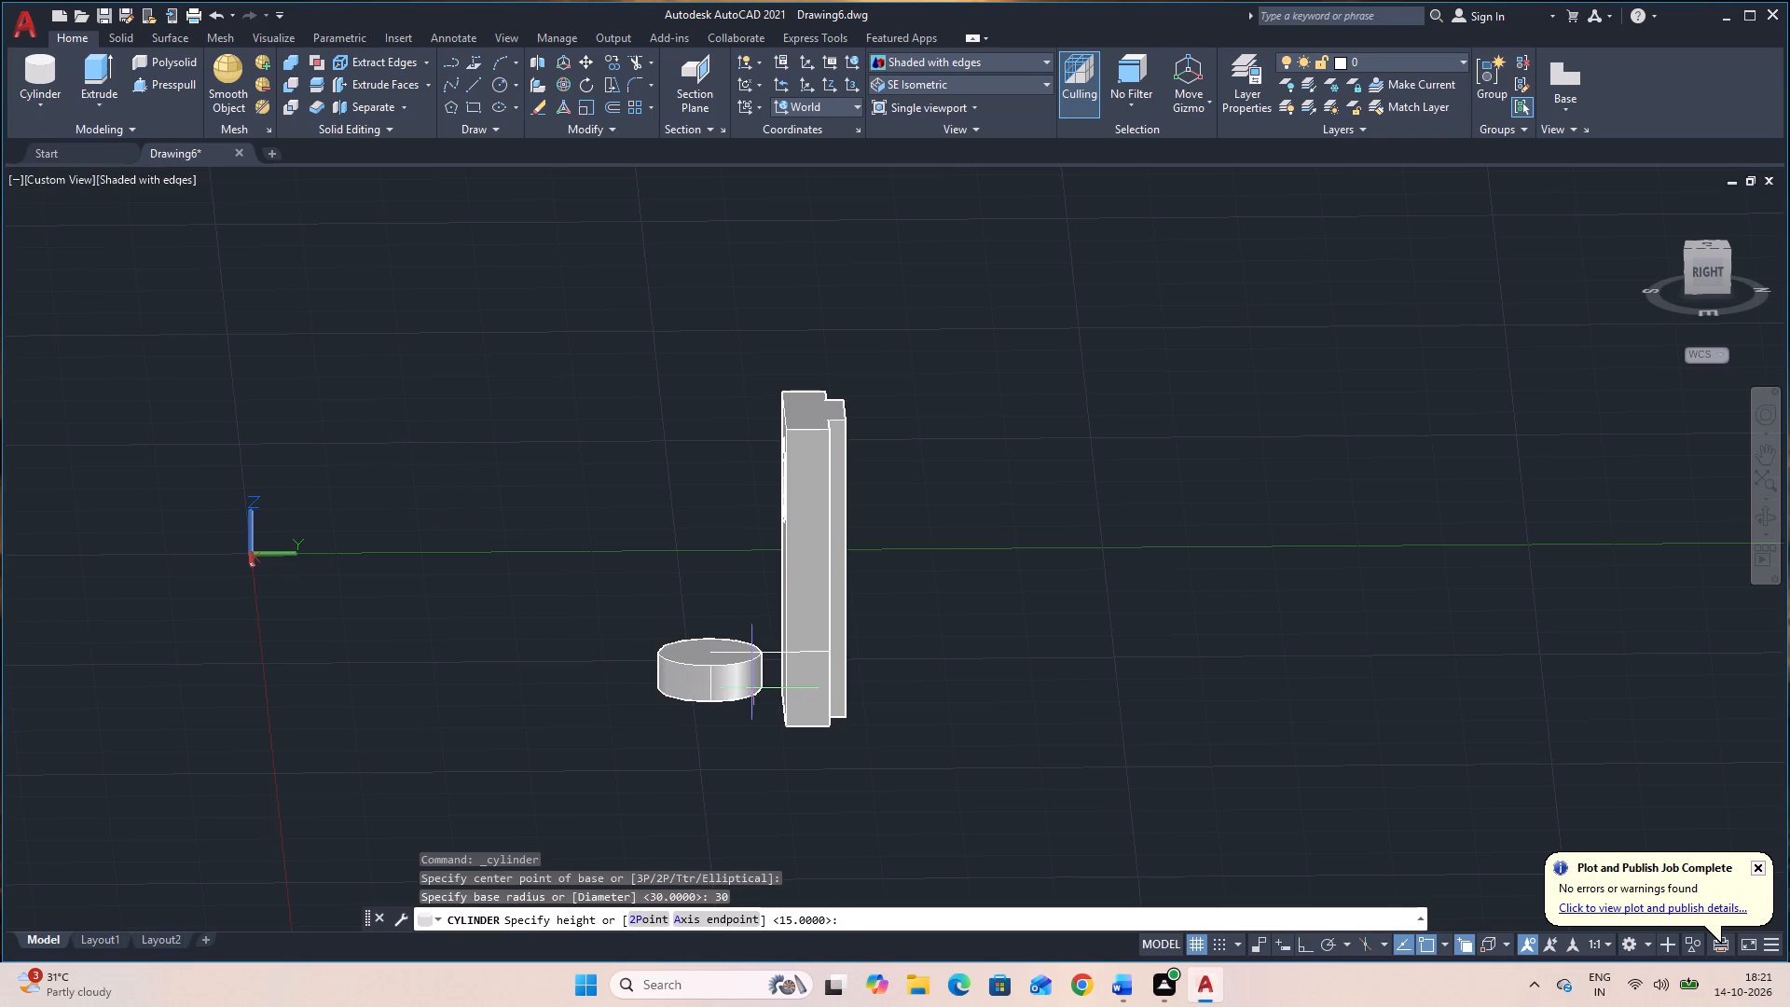
pyautogui.click(704, 919)
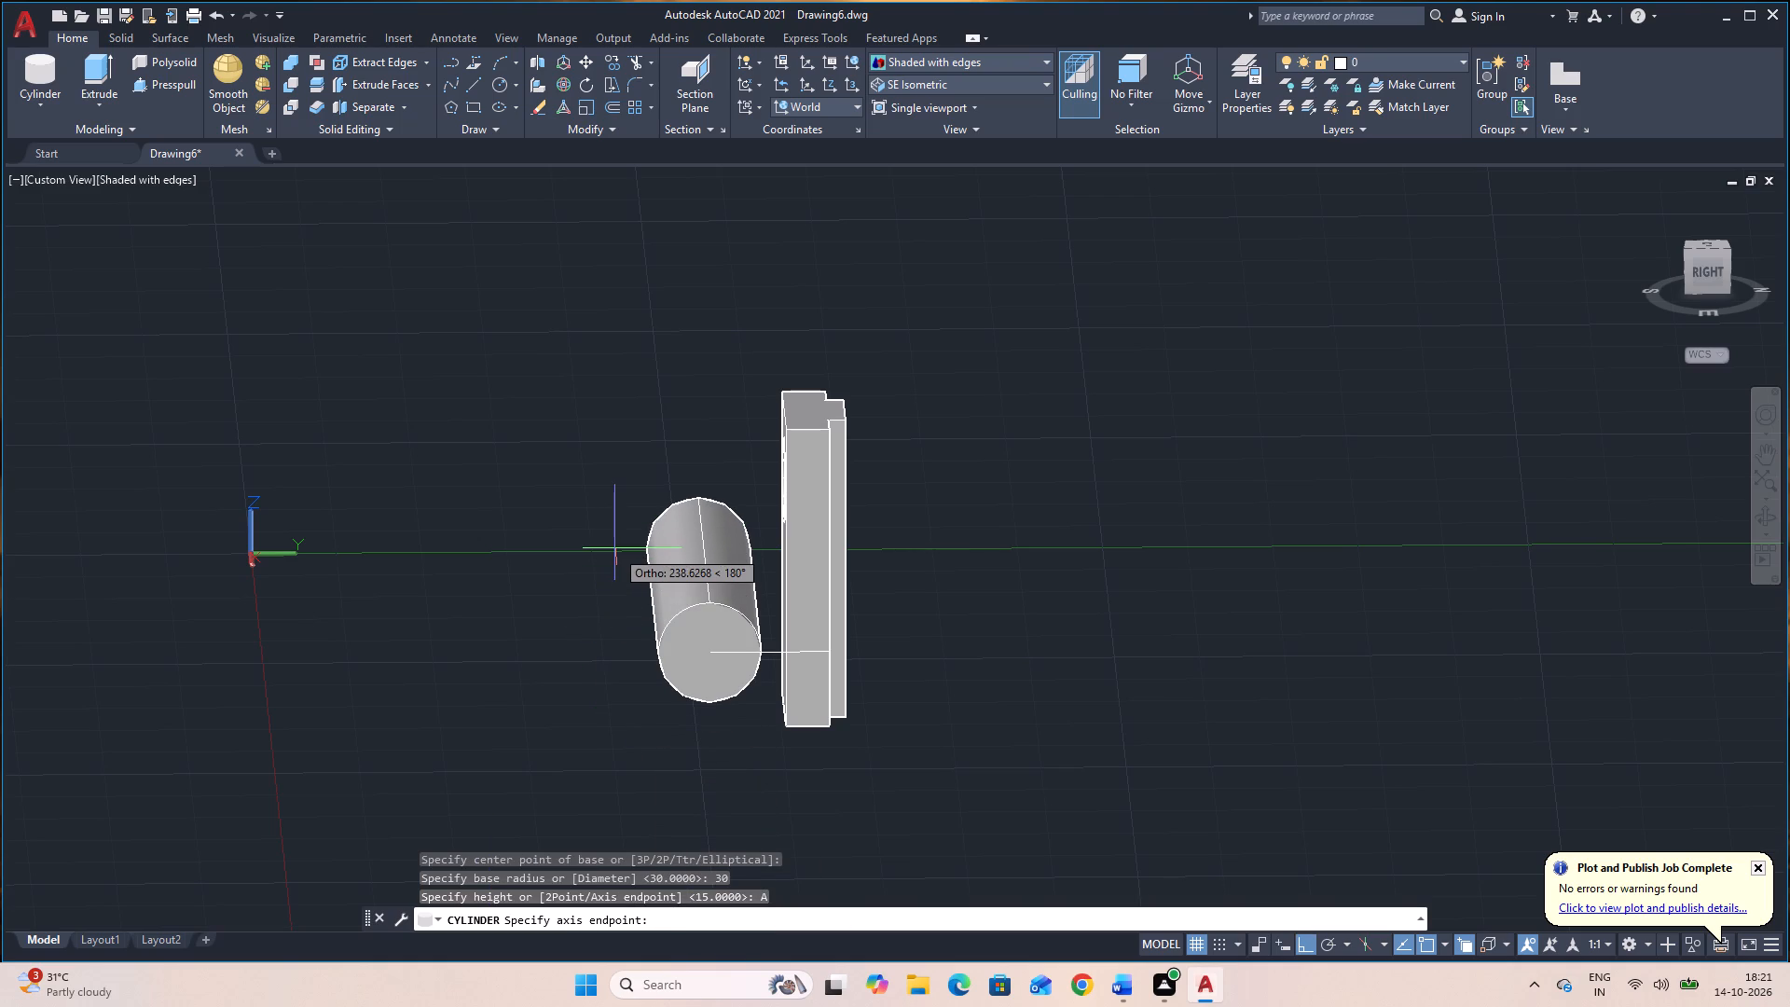
pyautogui.write('15')
pyautogui.press('Return')
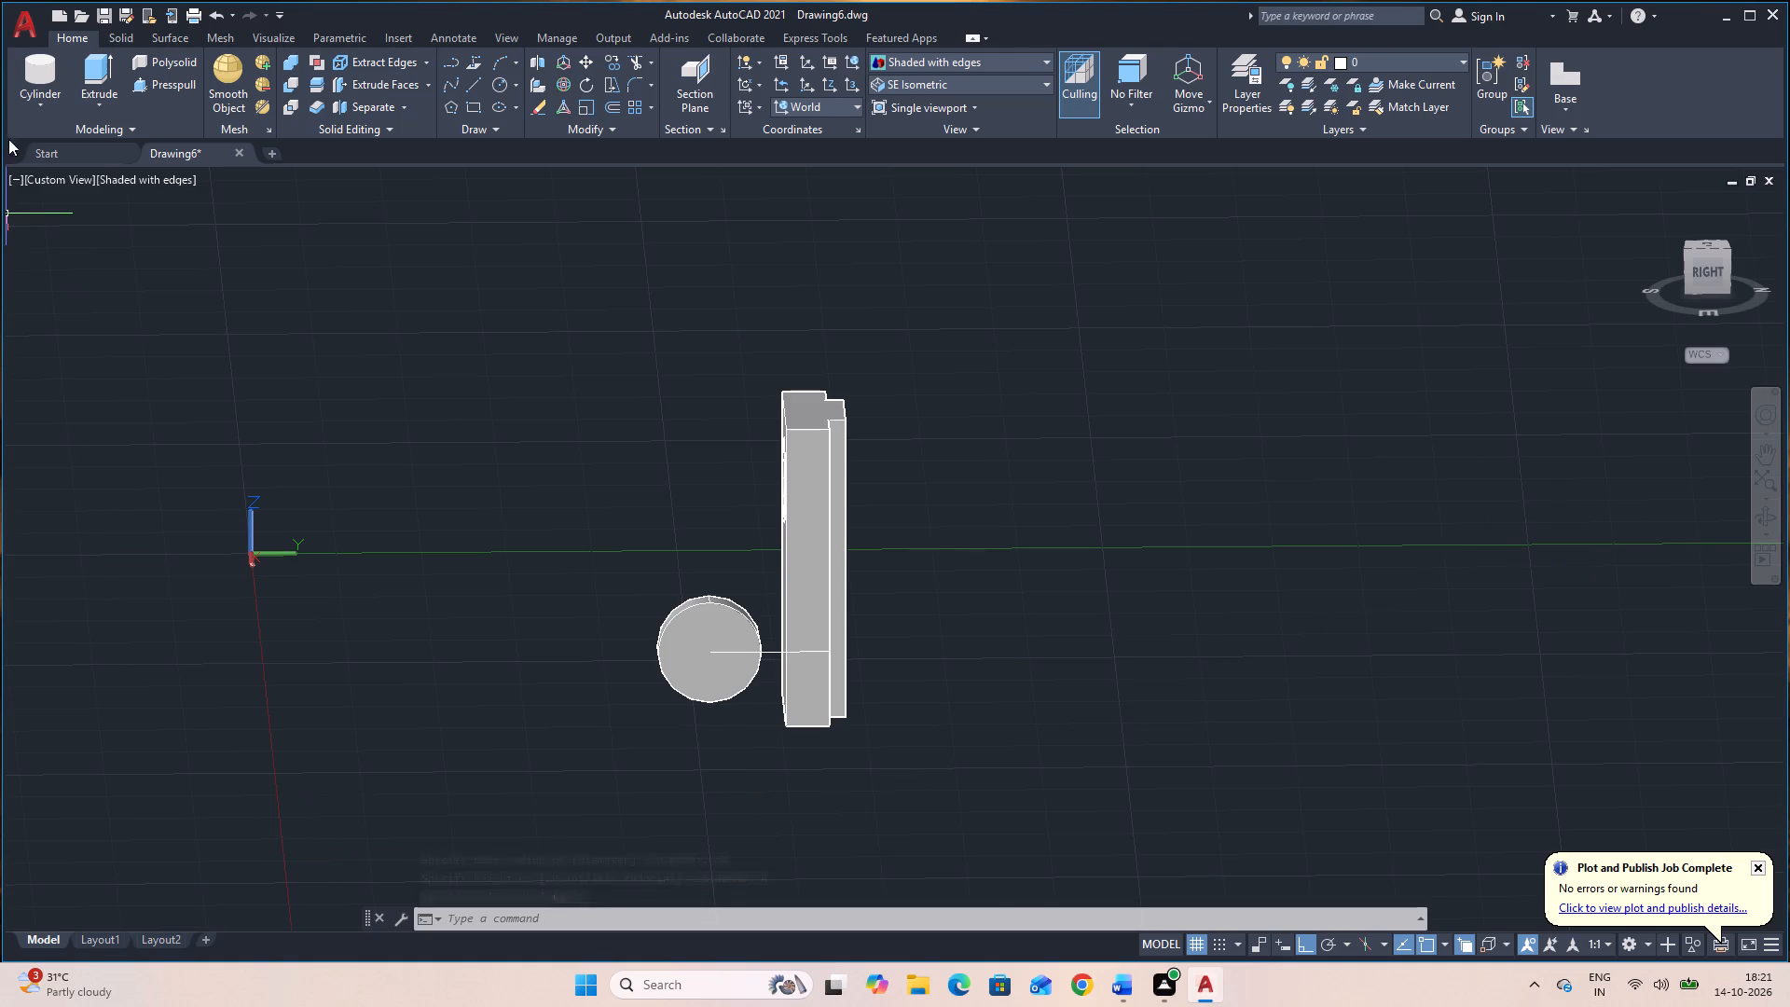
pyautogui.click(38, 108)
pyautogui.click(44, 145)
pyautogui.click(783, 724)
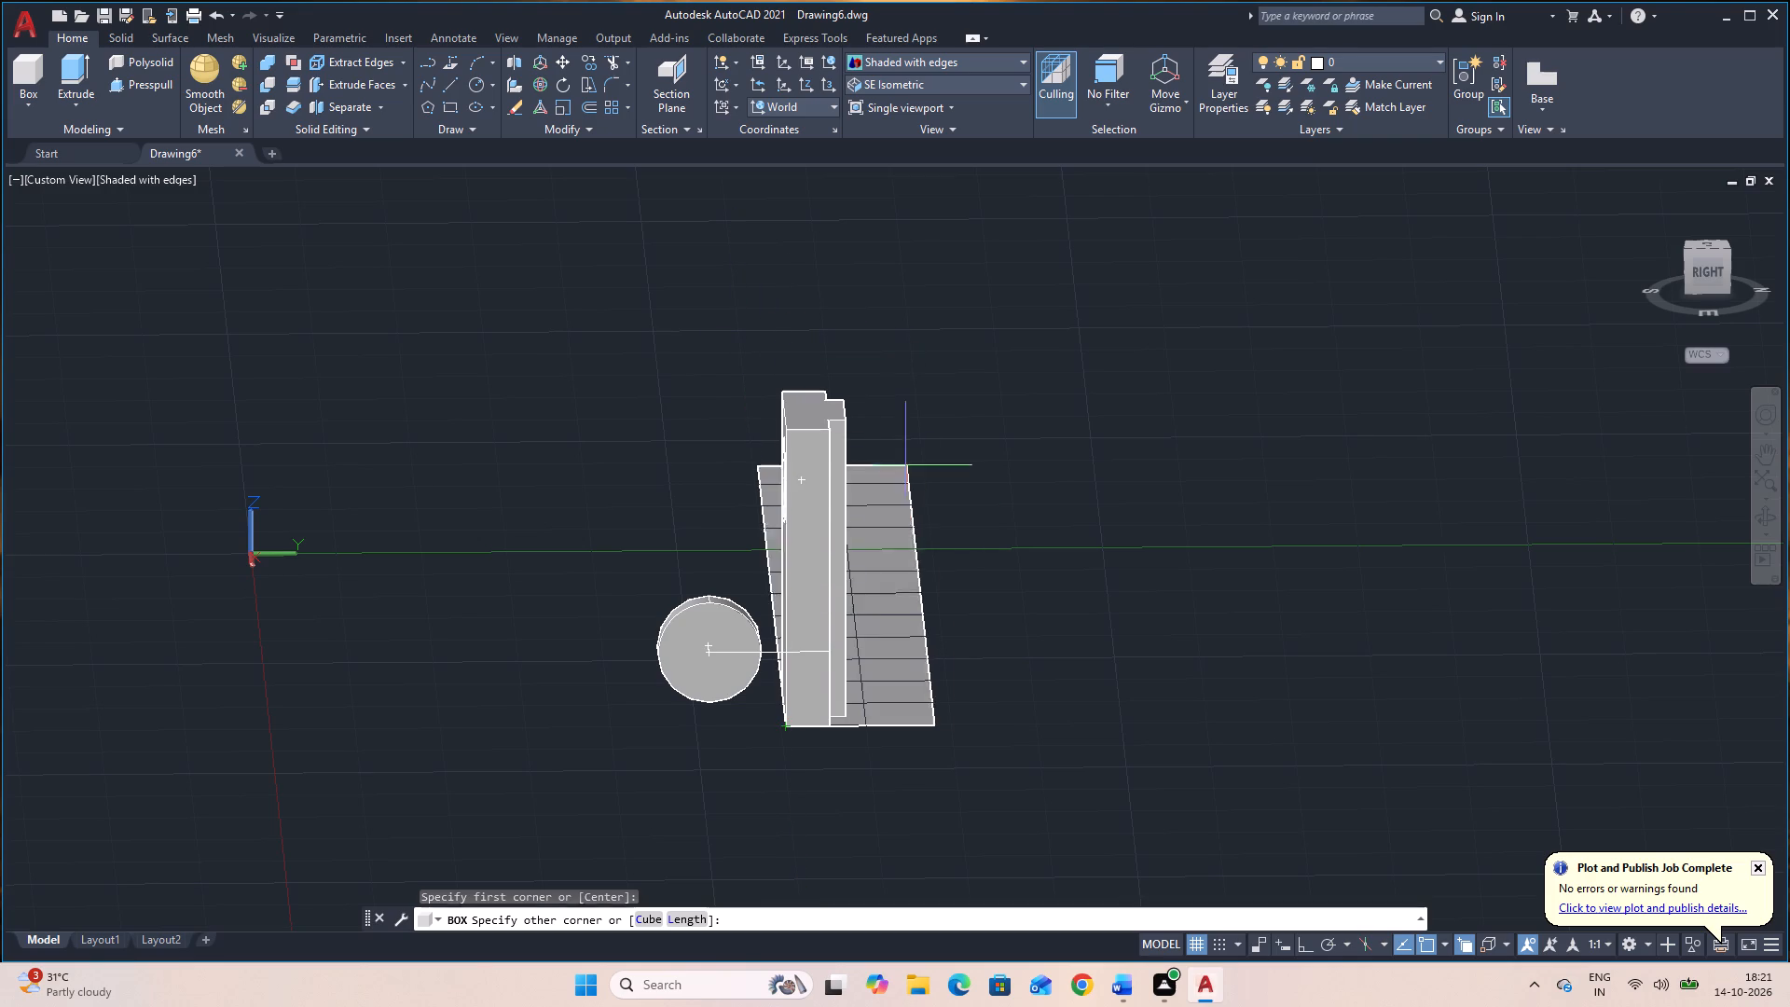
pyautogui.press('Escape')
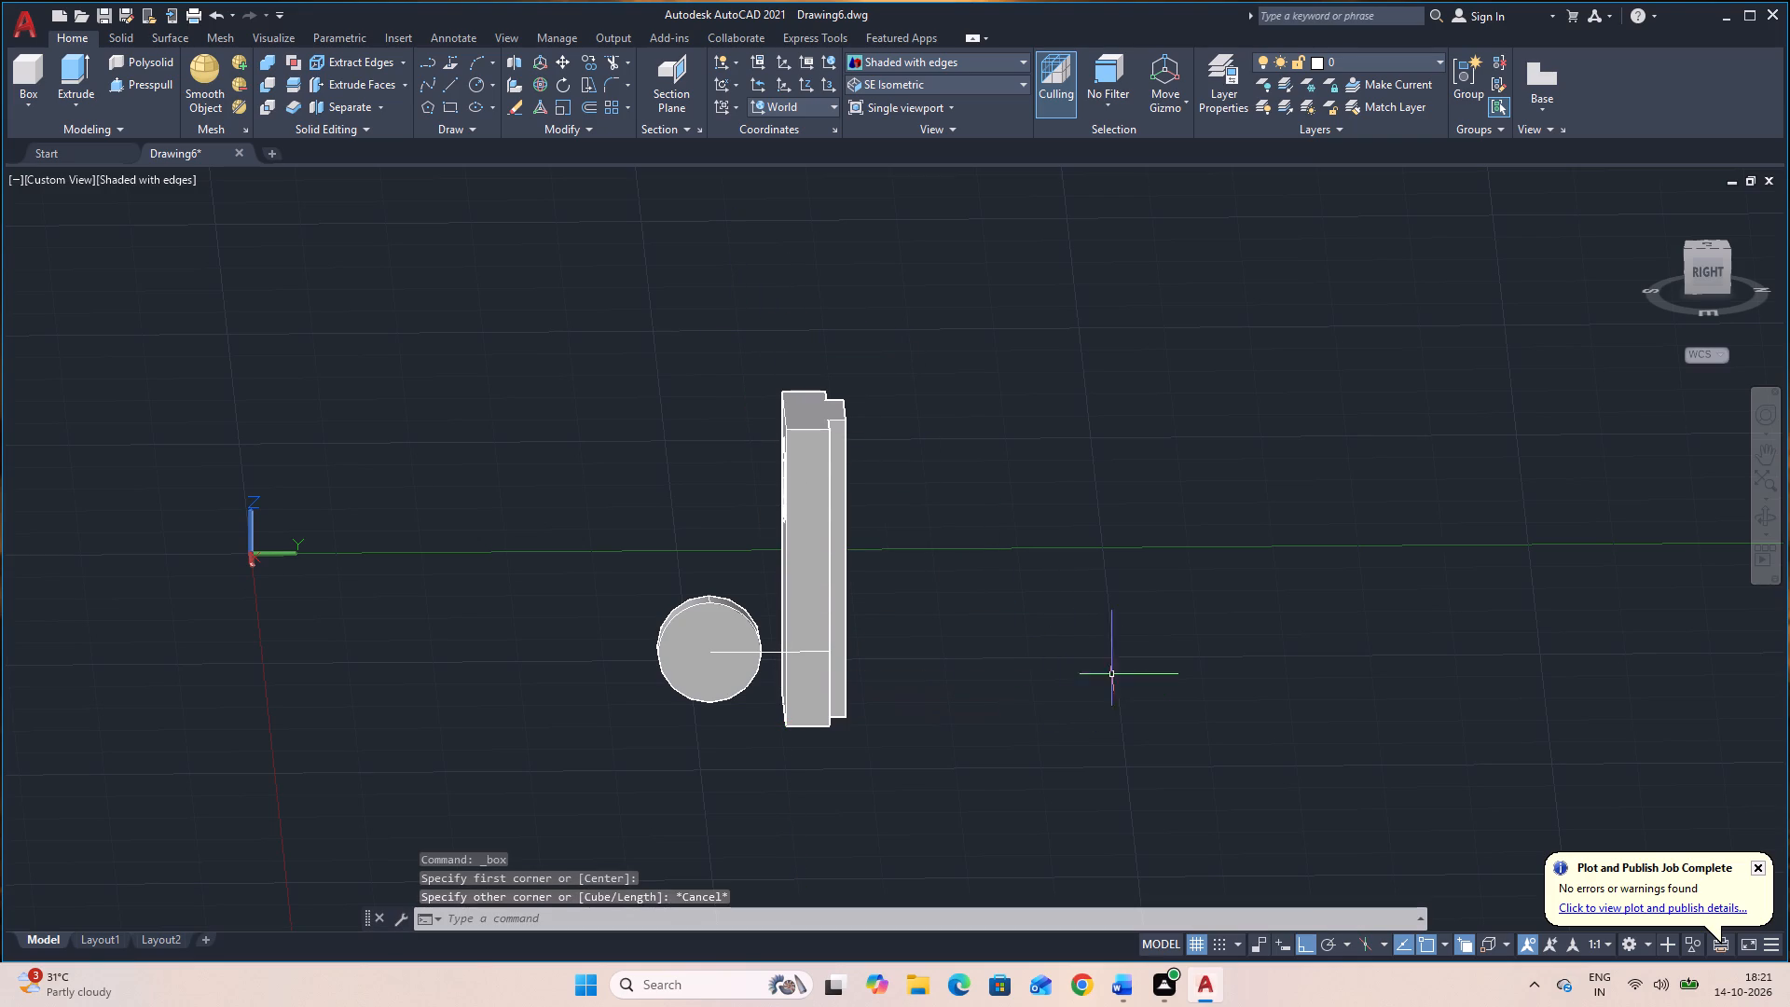
# Create a box from the block's lower right front corner, 45 long toward the front, 15 wide inward along X and 90 high.
pyautogui.click(1761, 519)
pyautogui.moveTo(1012, 712); pyautogui.dragTo(1153, 694)
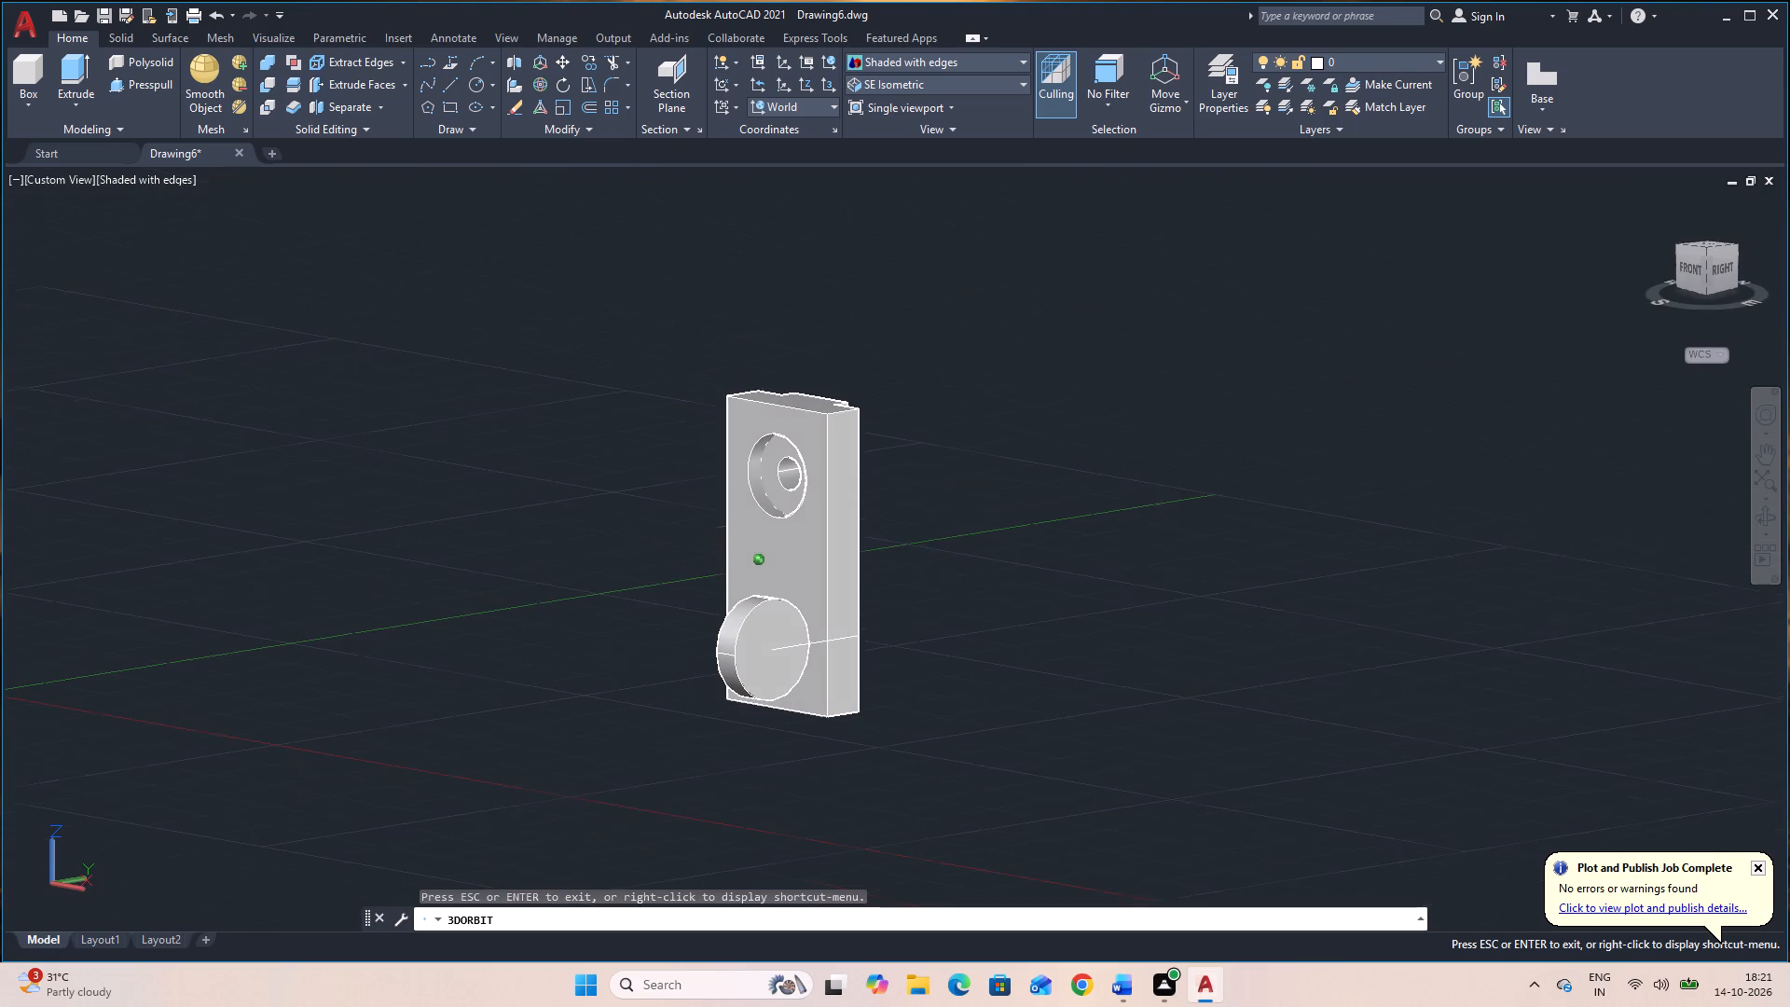
pyautogui.moveTo(1153, 694); pyautogui.dragTo(1153, 693)
pyautogui.press('Escape')
pyautogui.press('space')
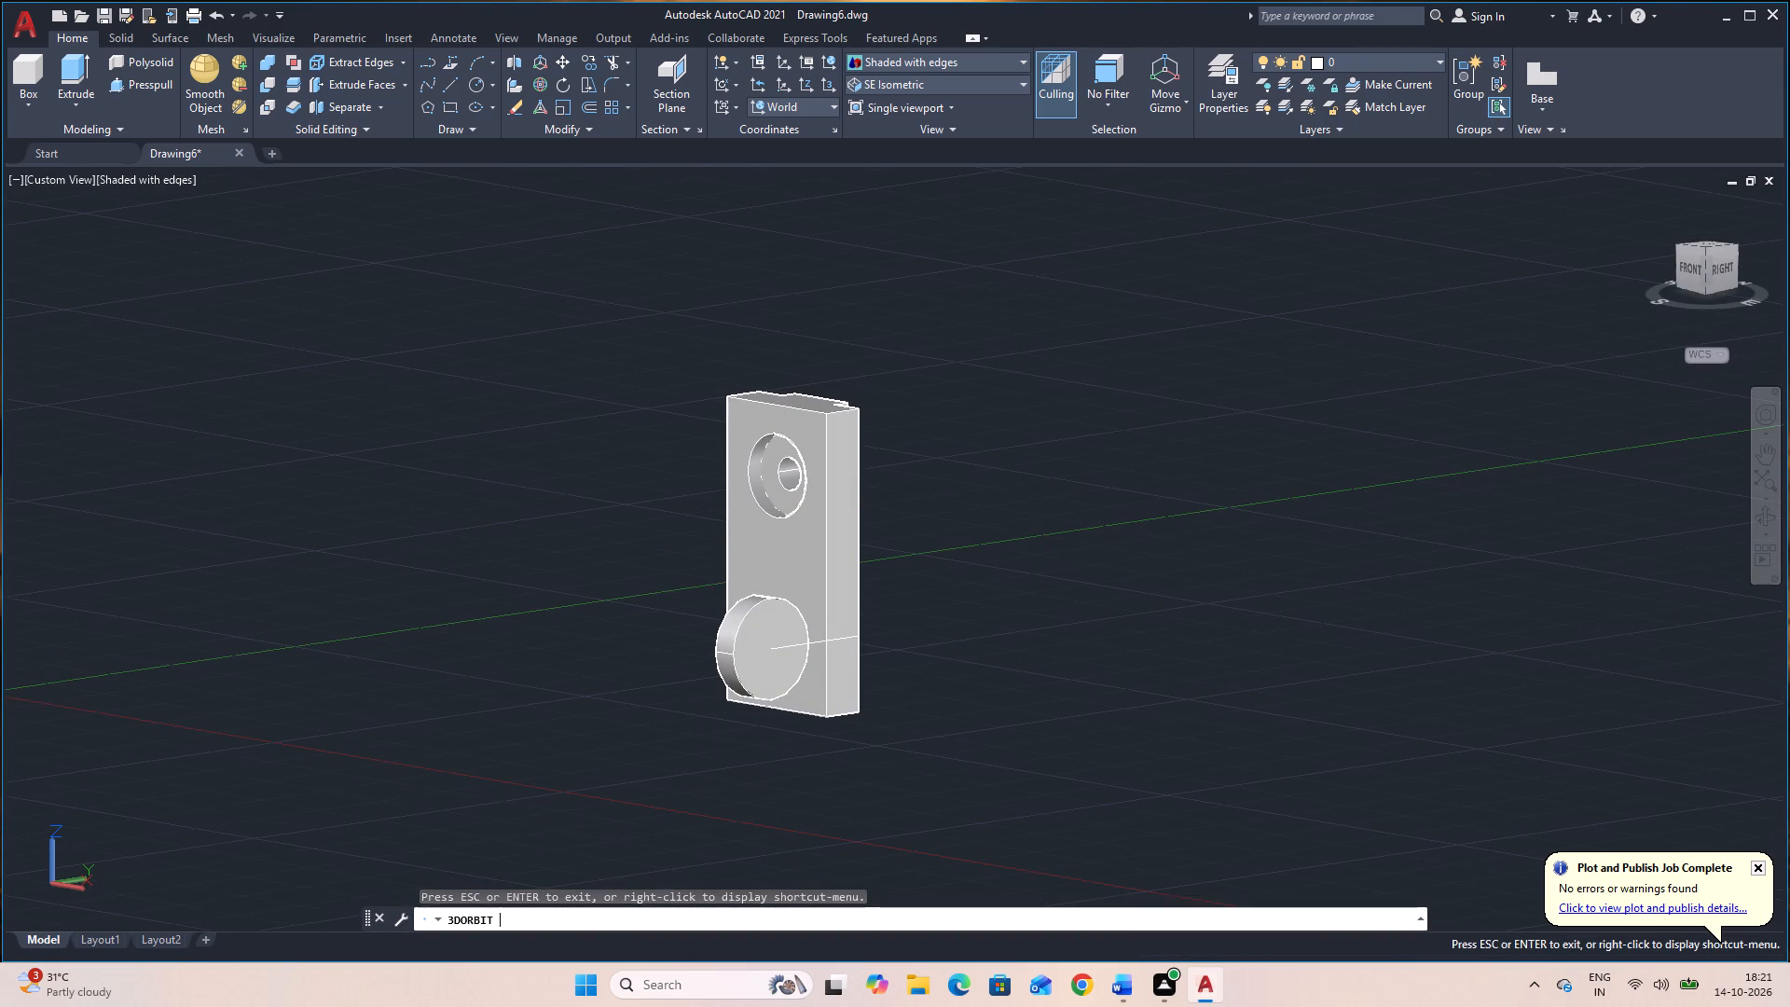
pyautogui.press('Escape')
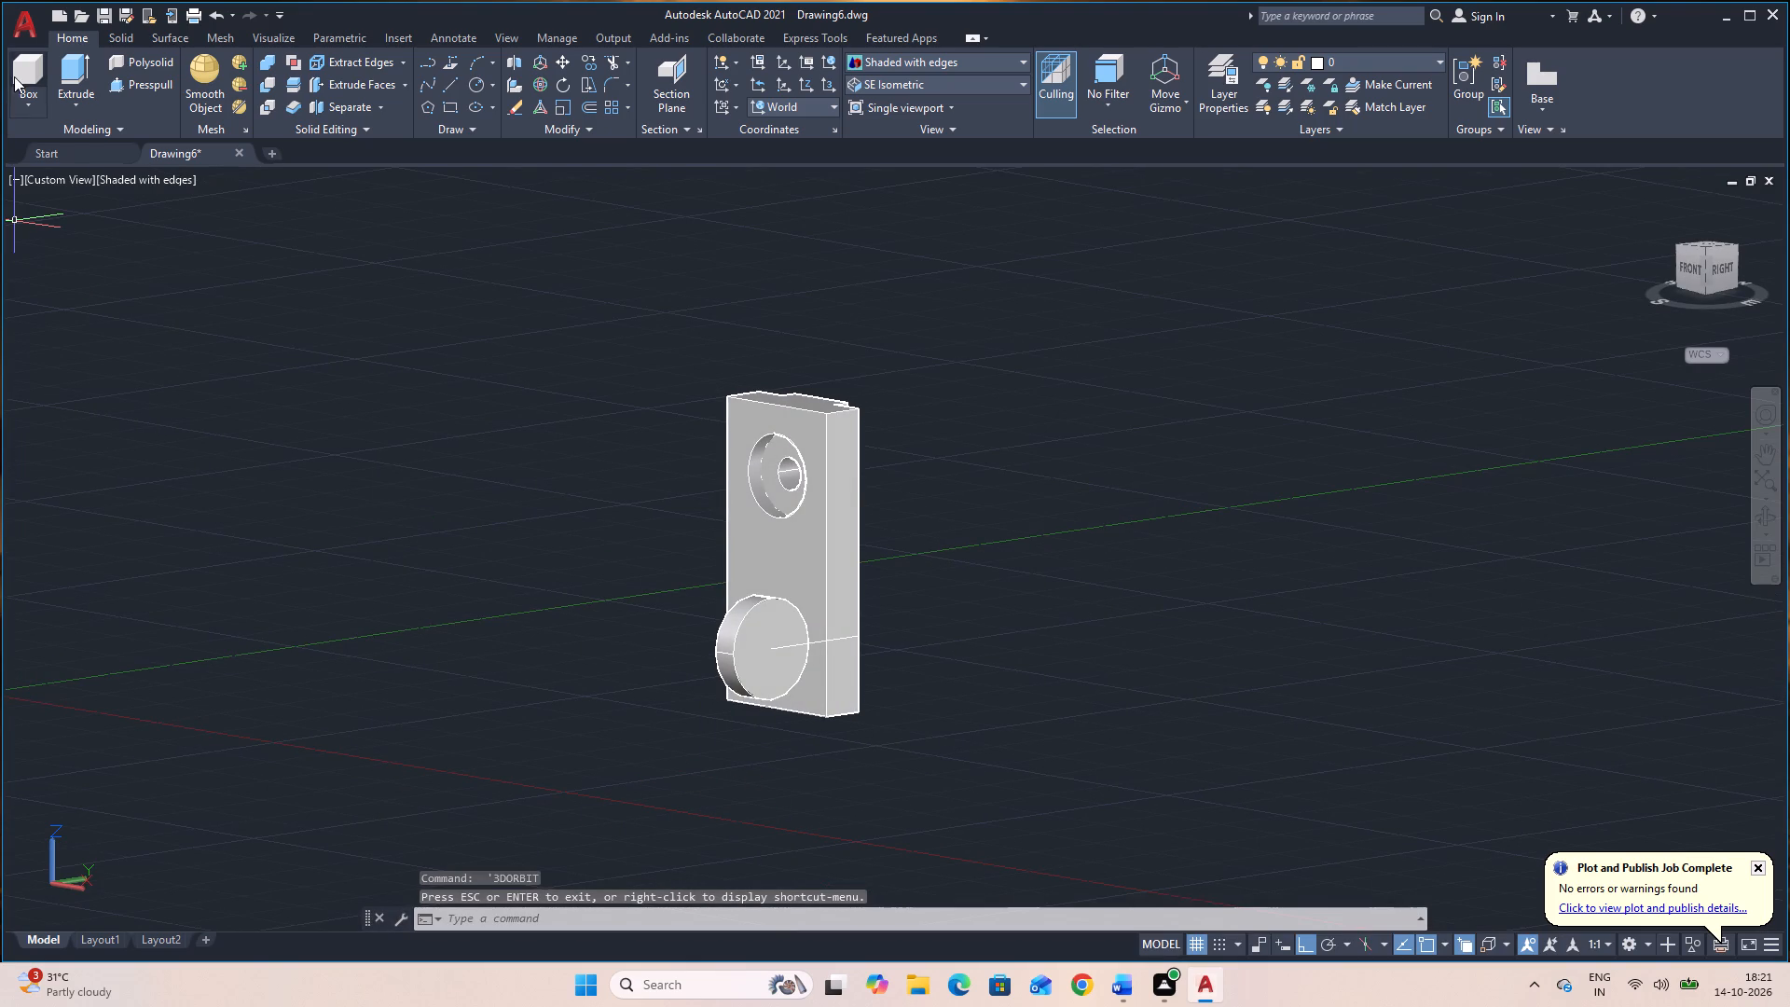
pyautogui.click(16, 72)
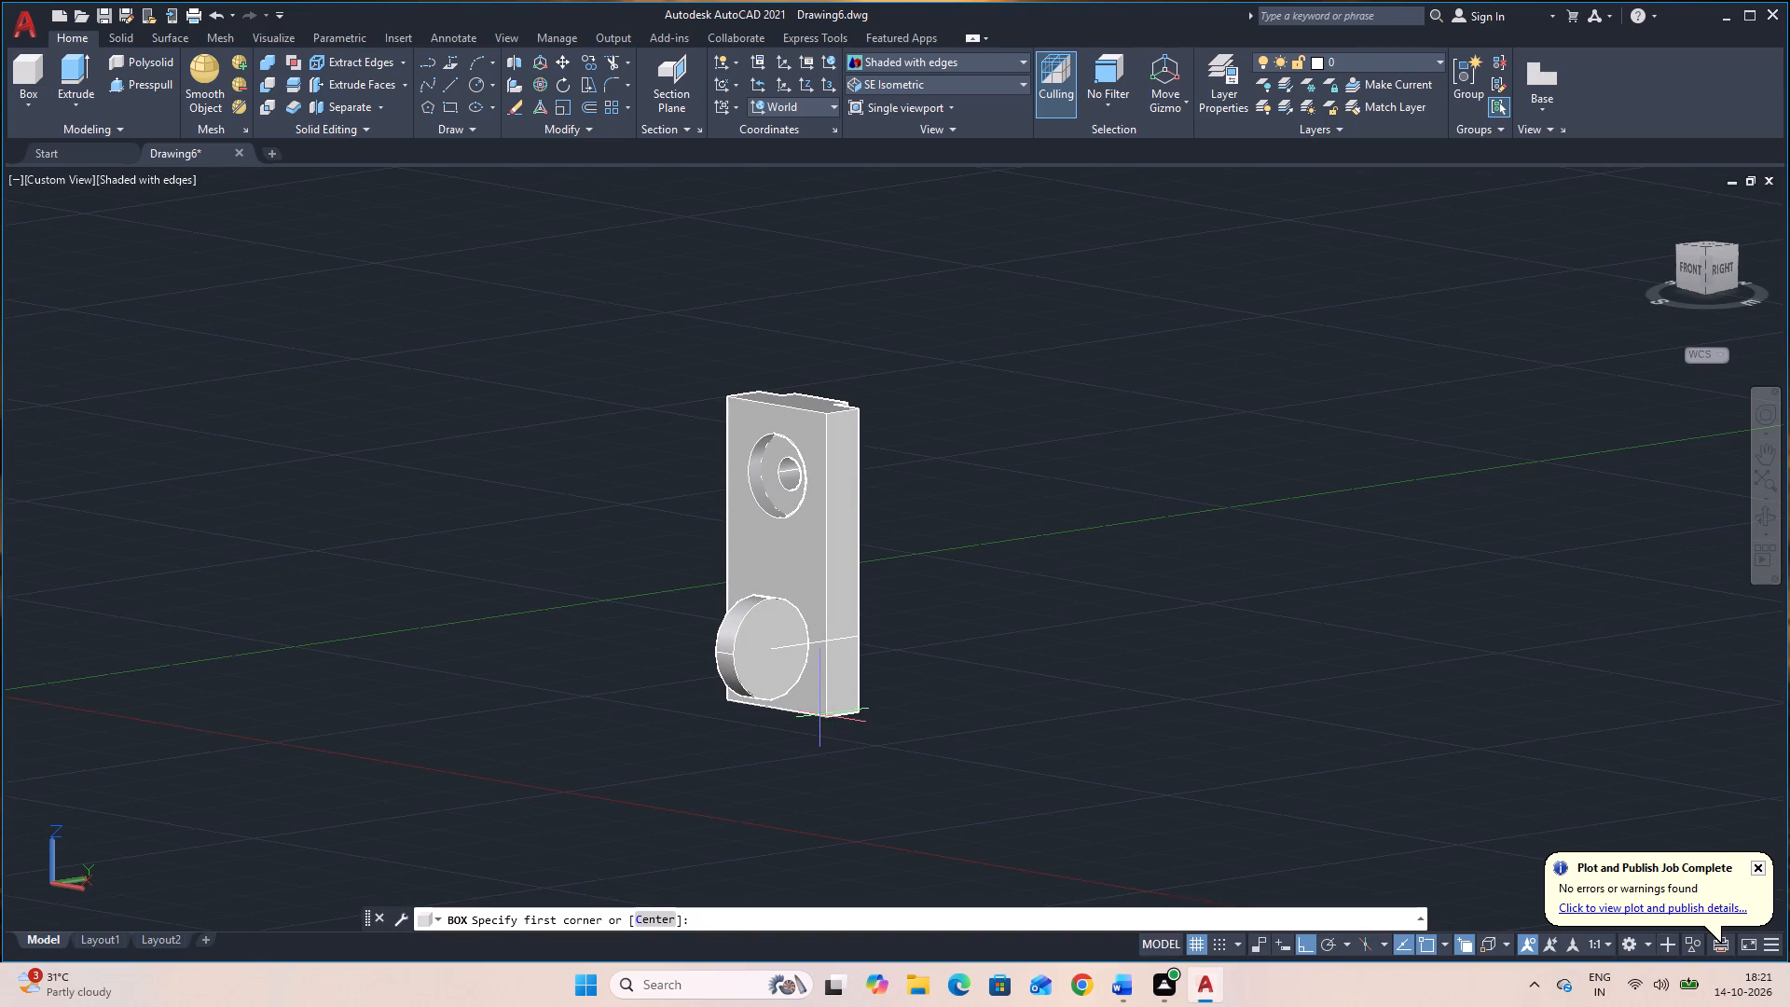
pyautogui.click(826, 715)
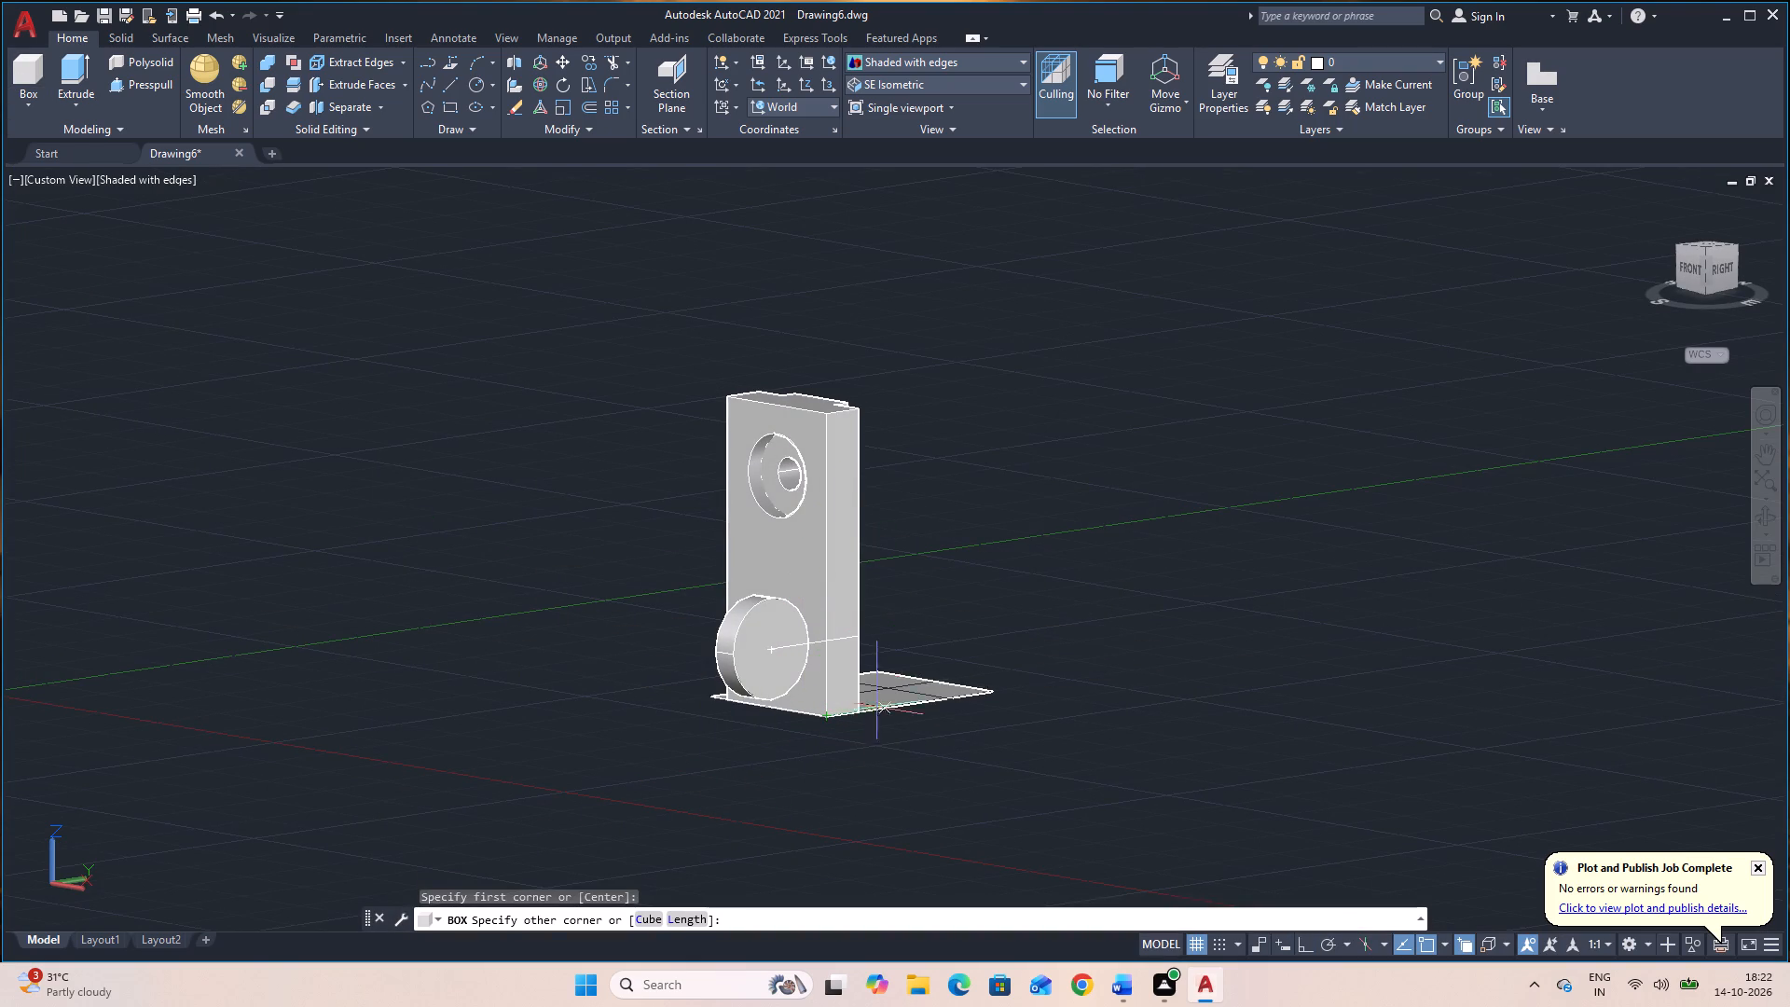
pyautogui.click(695, 925)
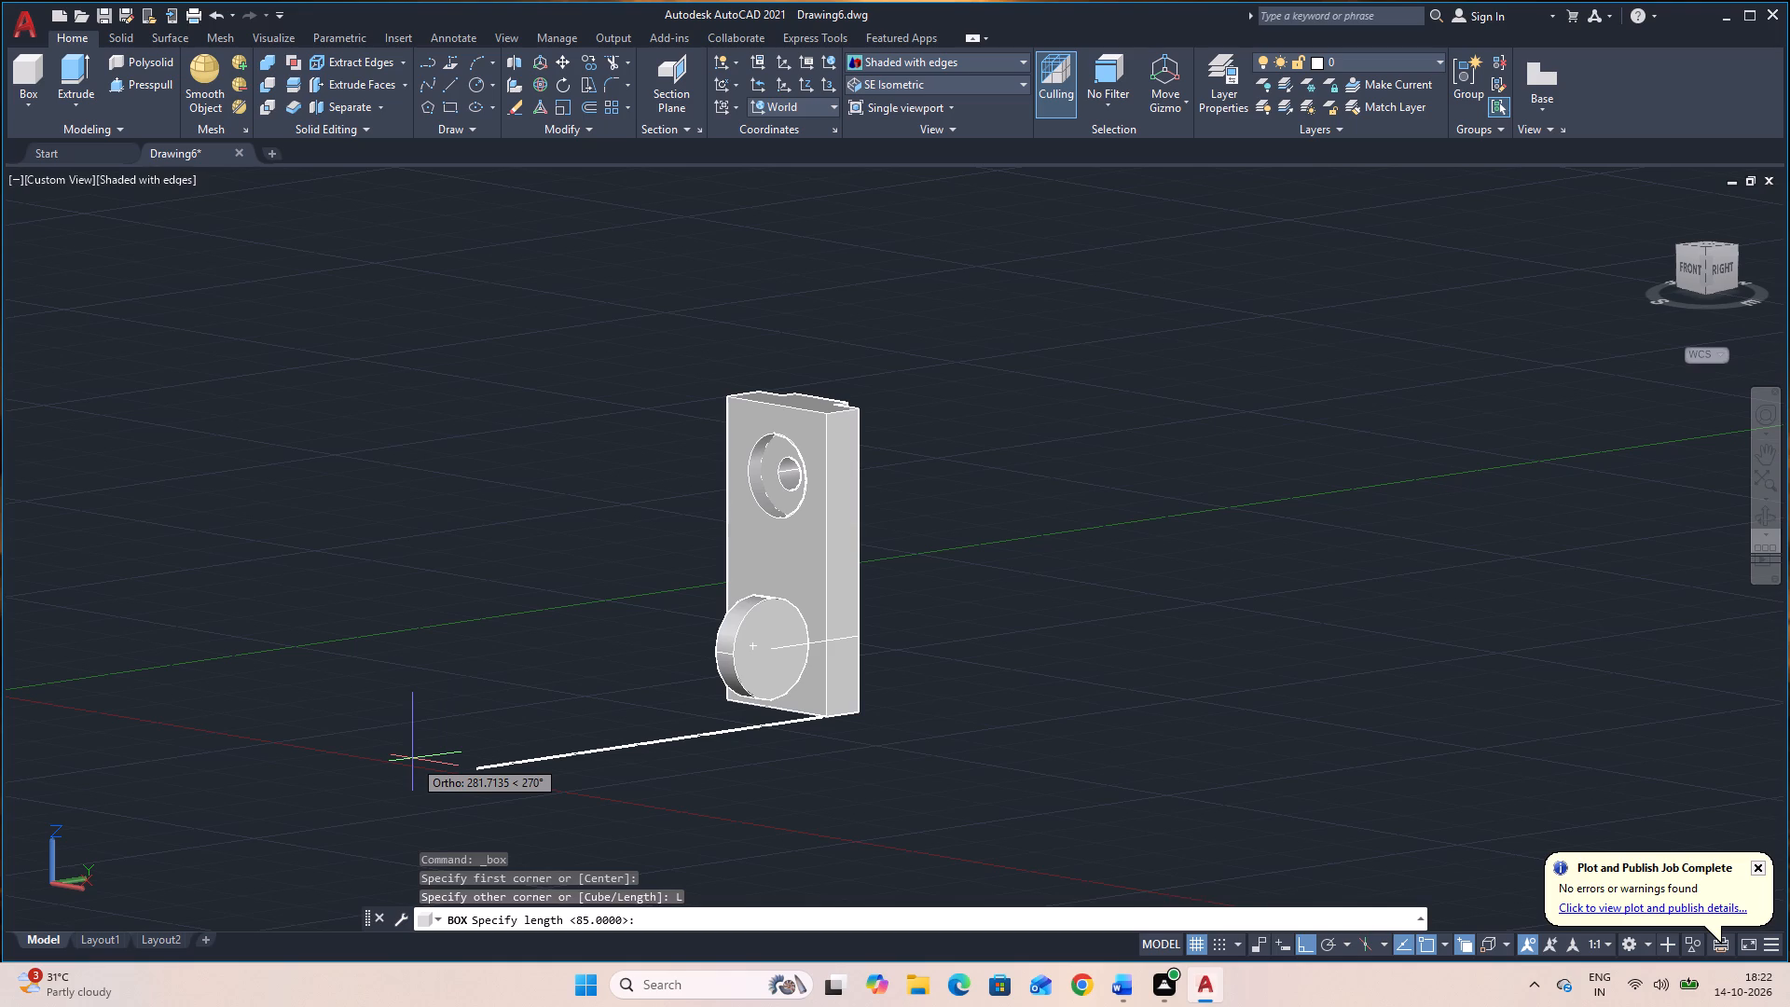
pyautogui.write('45')
pyautogui.press('Return')
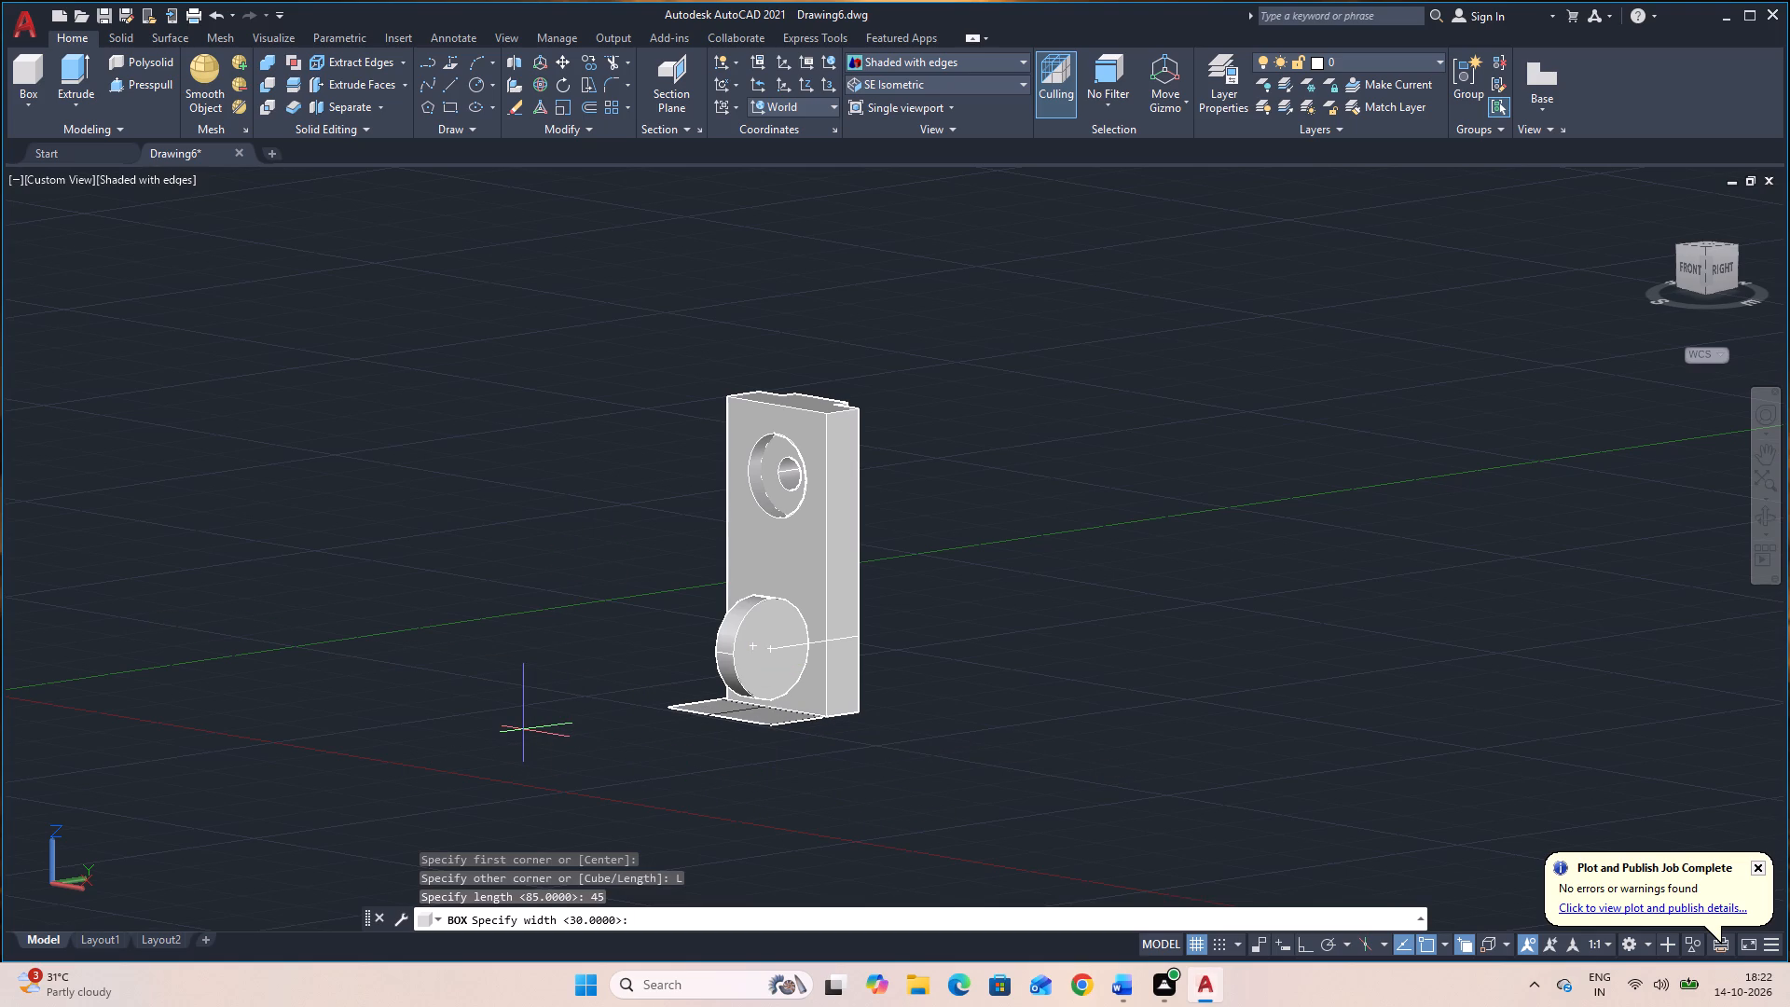
pyautogui.write('15')
pyautogui.press('Return')
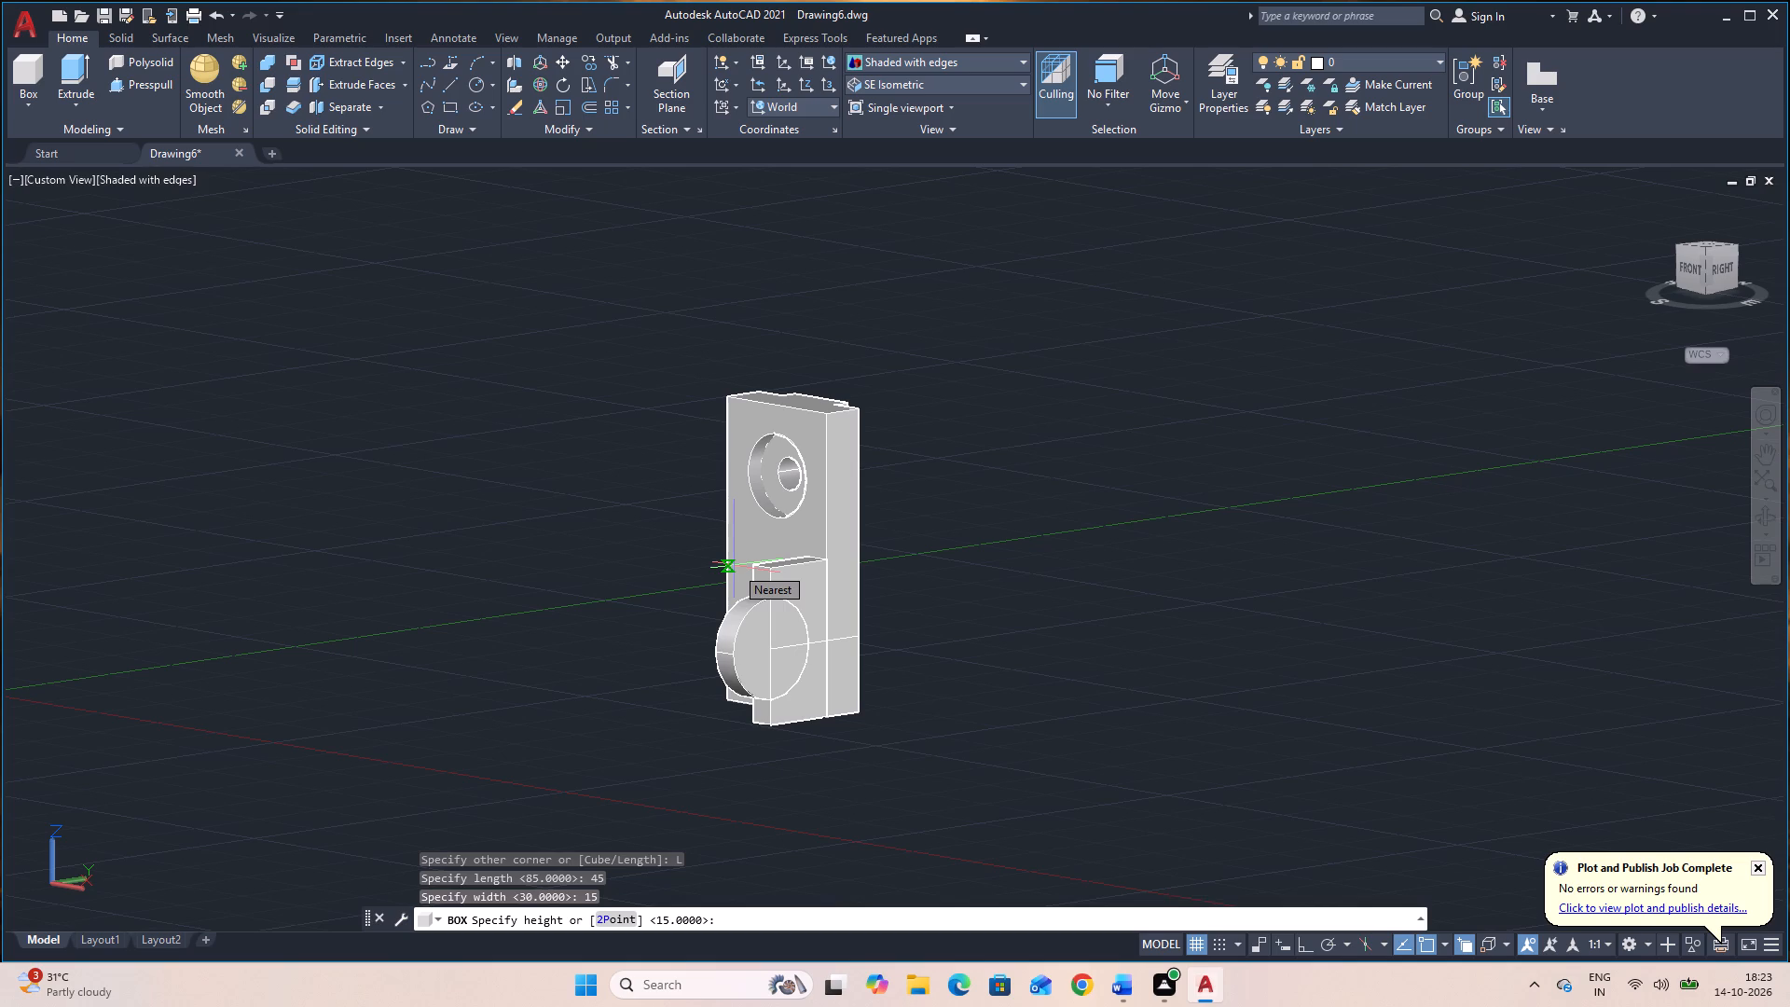
pyautogui.write('90')
pyautogui.press('Return')
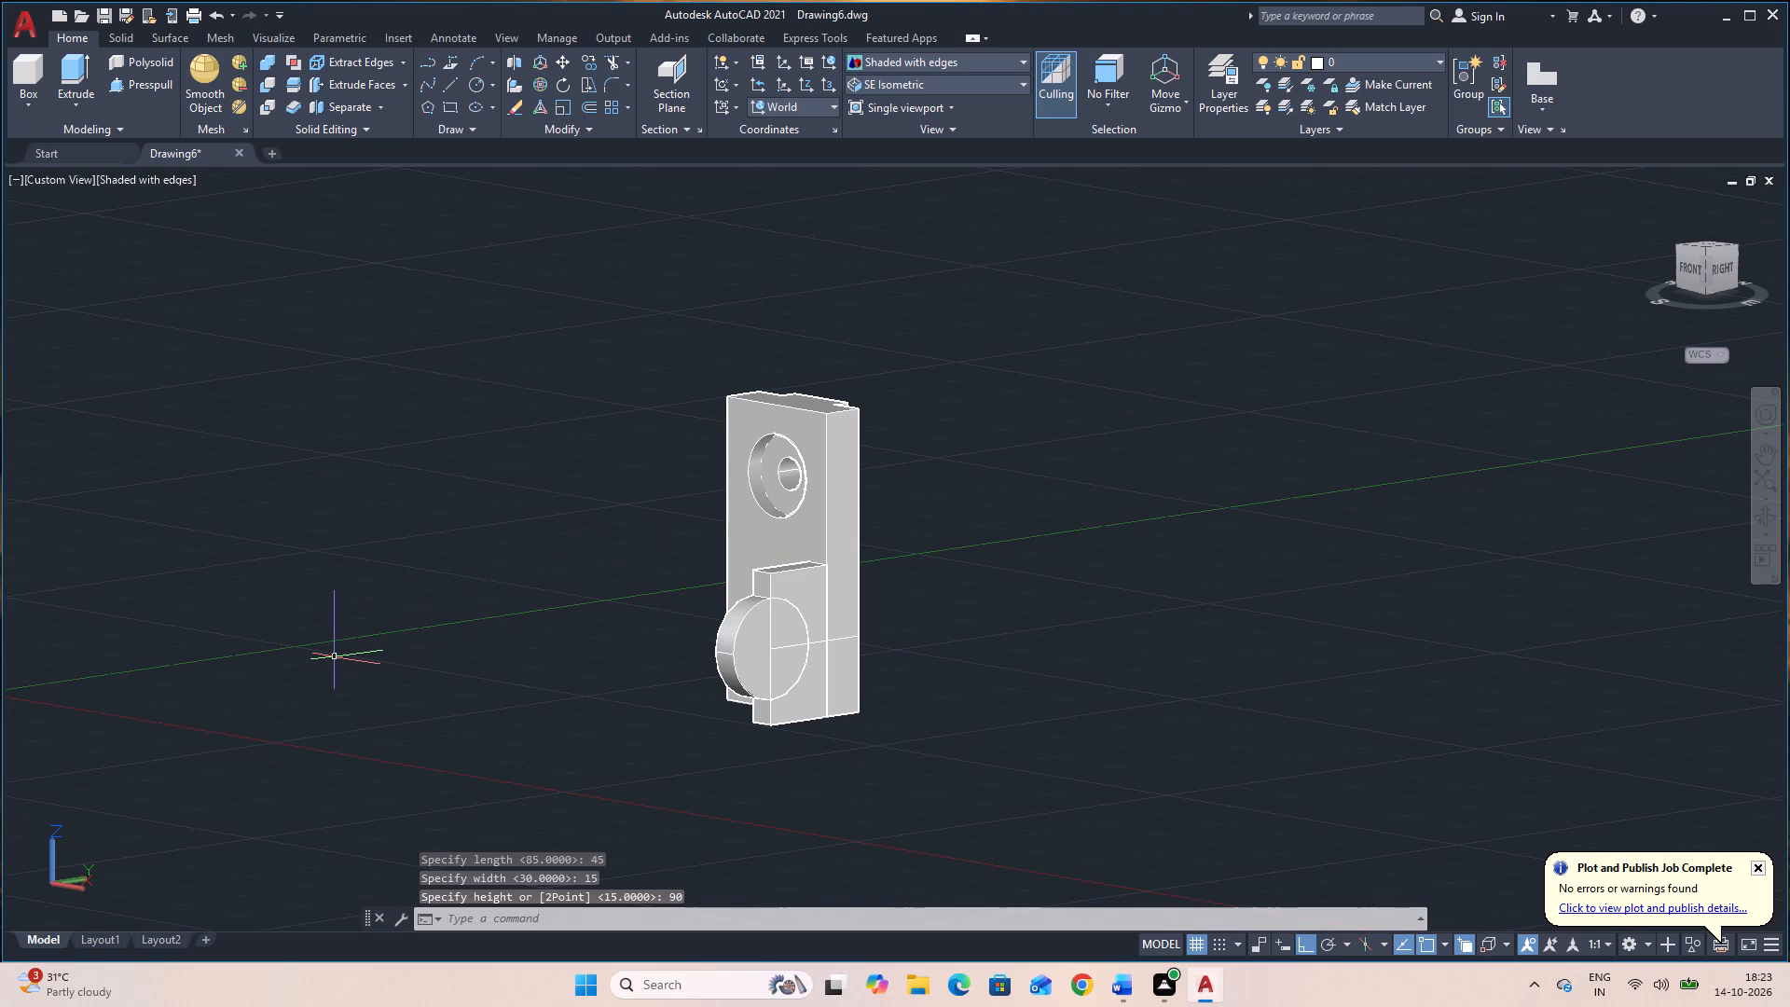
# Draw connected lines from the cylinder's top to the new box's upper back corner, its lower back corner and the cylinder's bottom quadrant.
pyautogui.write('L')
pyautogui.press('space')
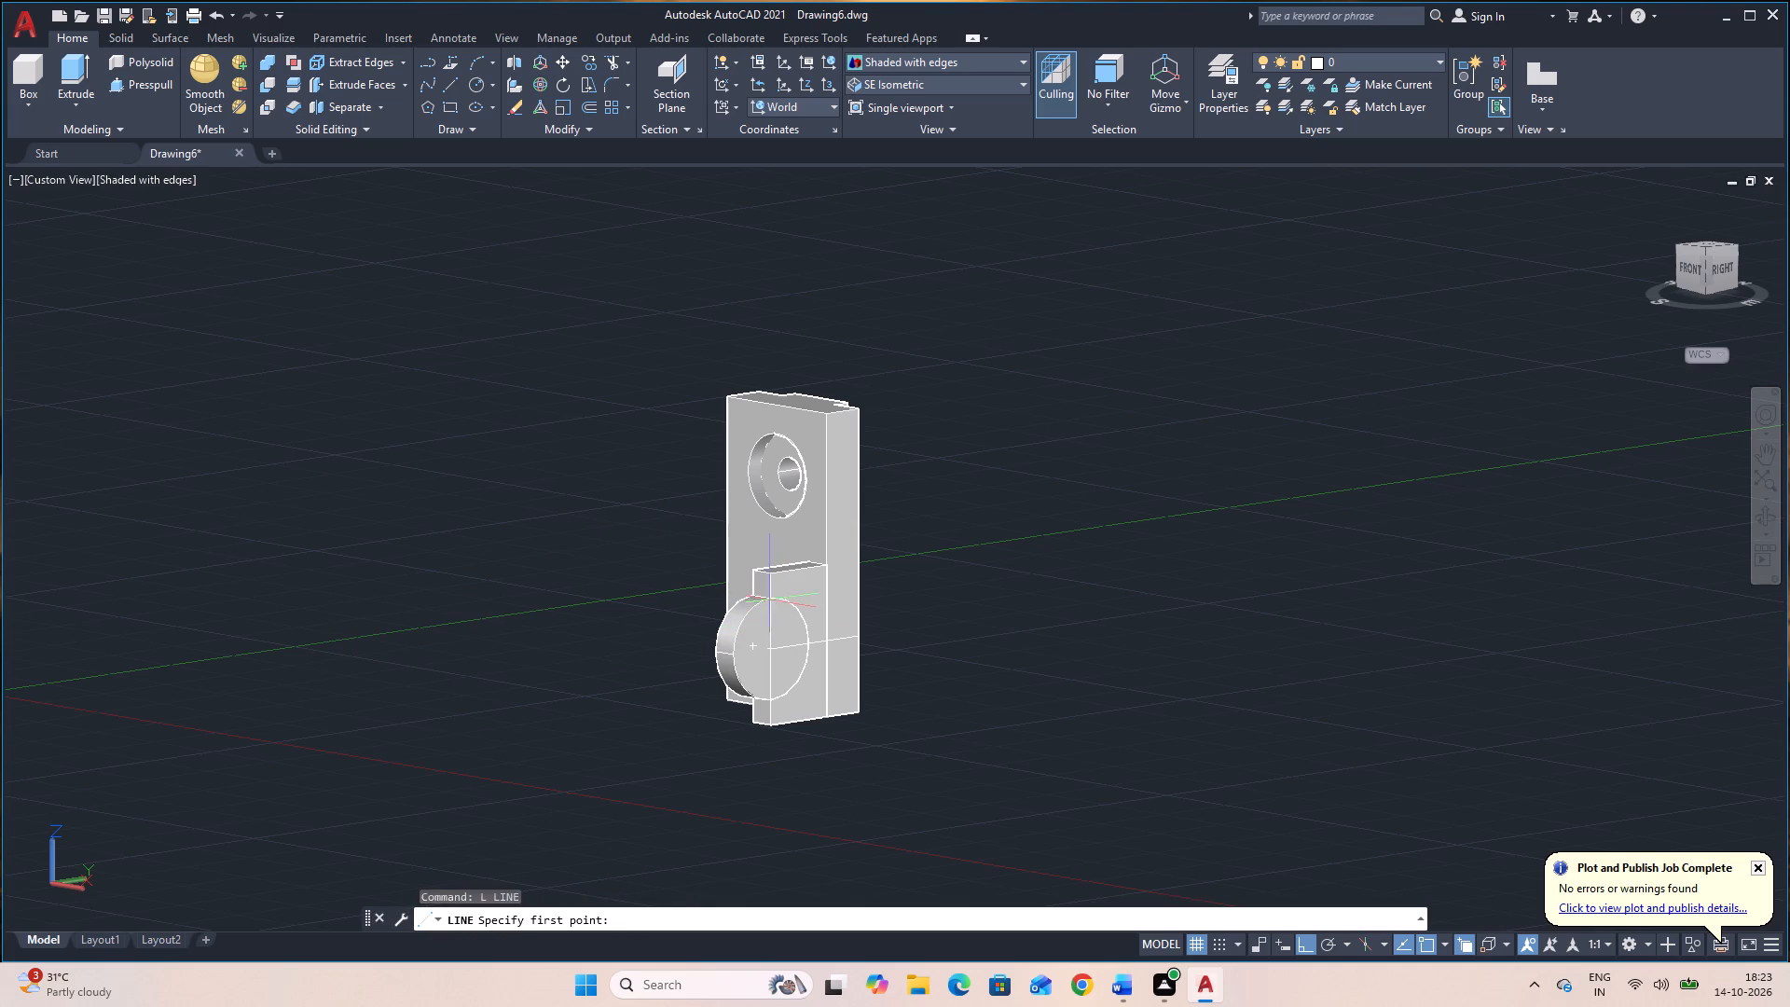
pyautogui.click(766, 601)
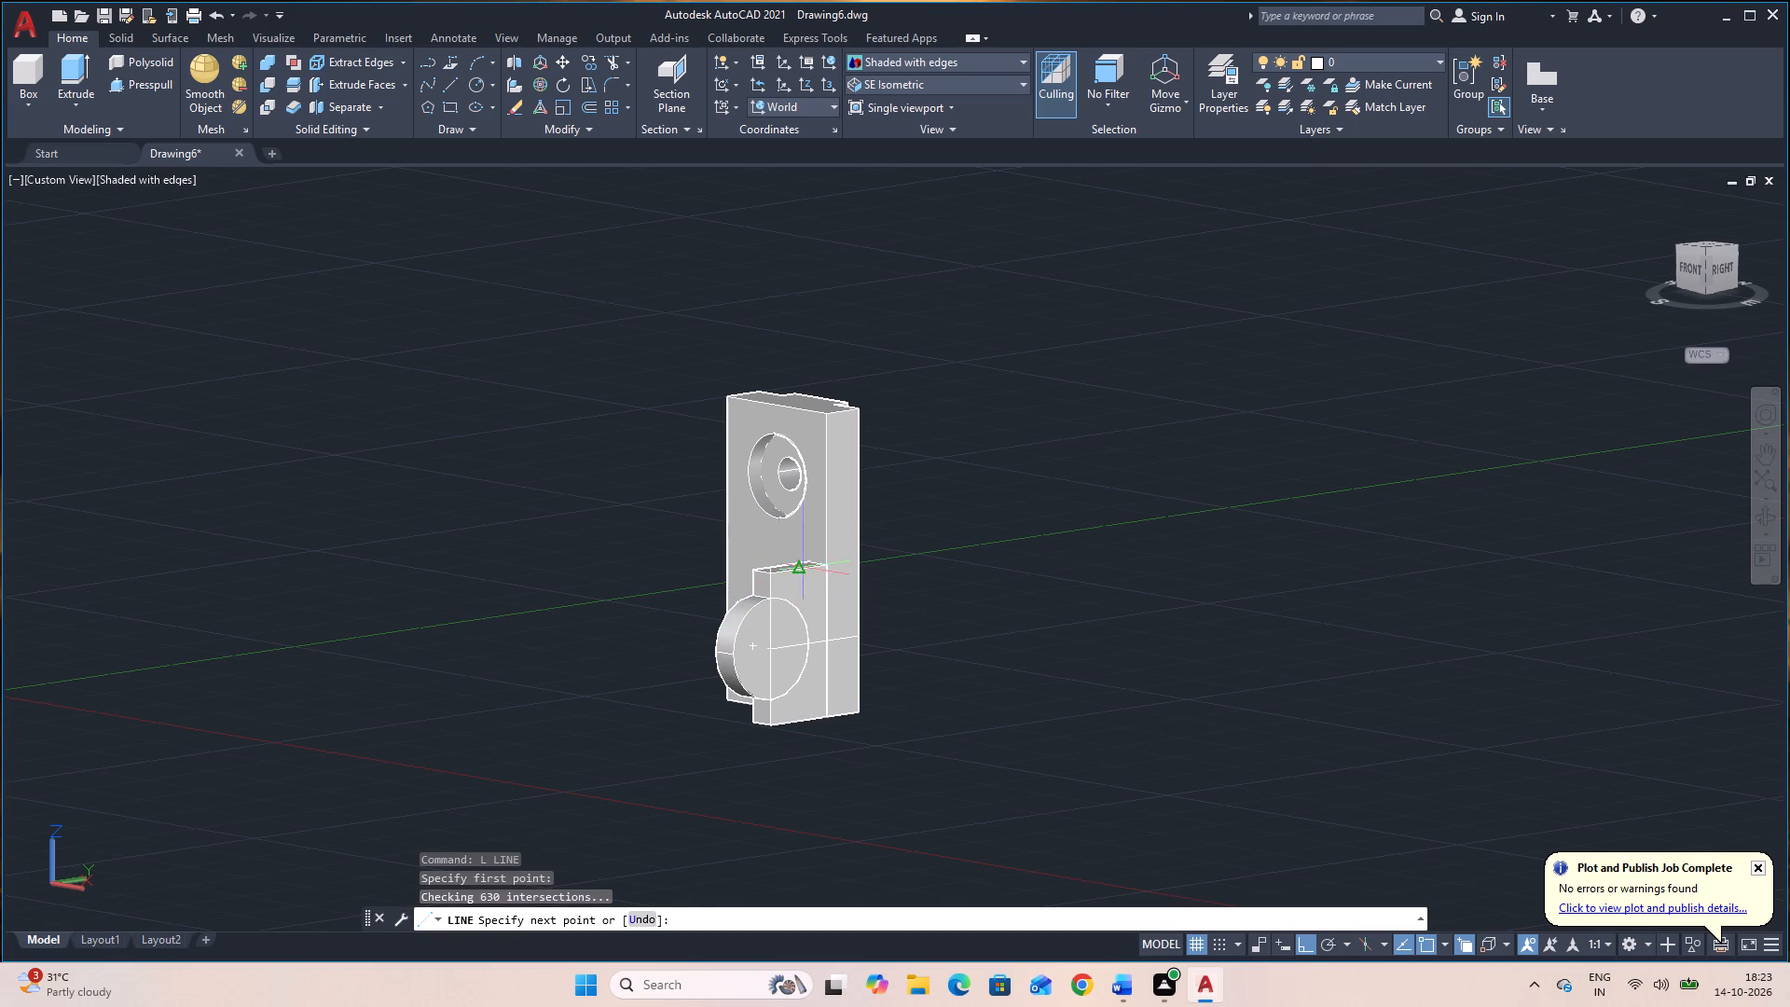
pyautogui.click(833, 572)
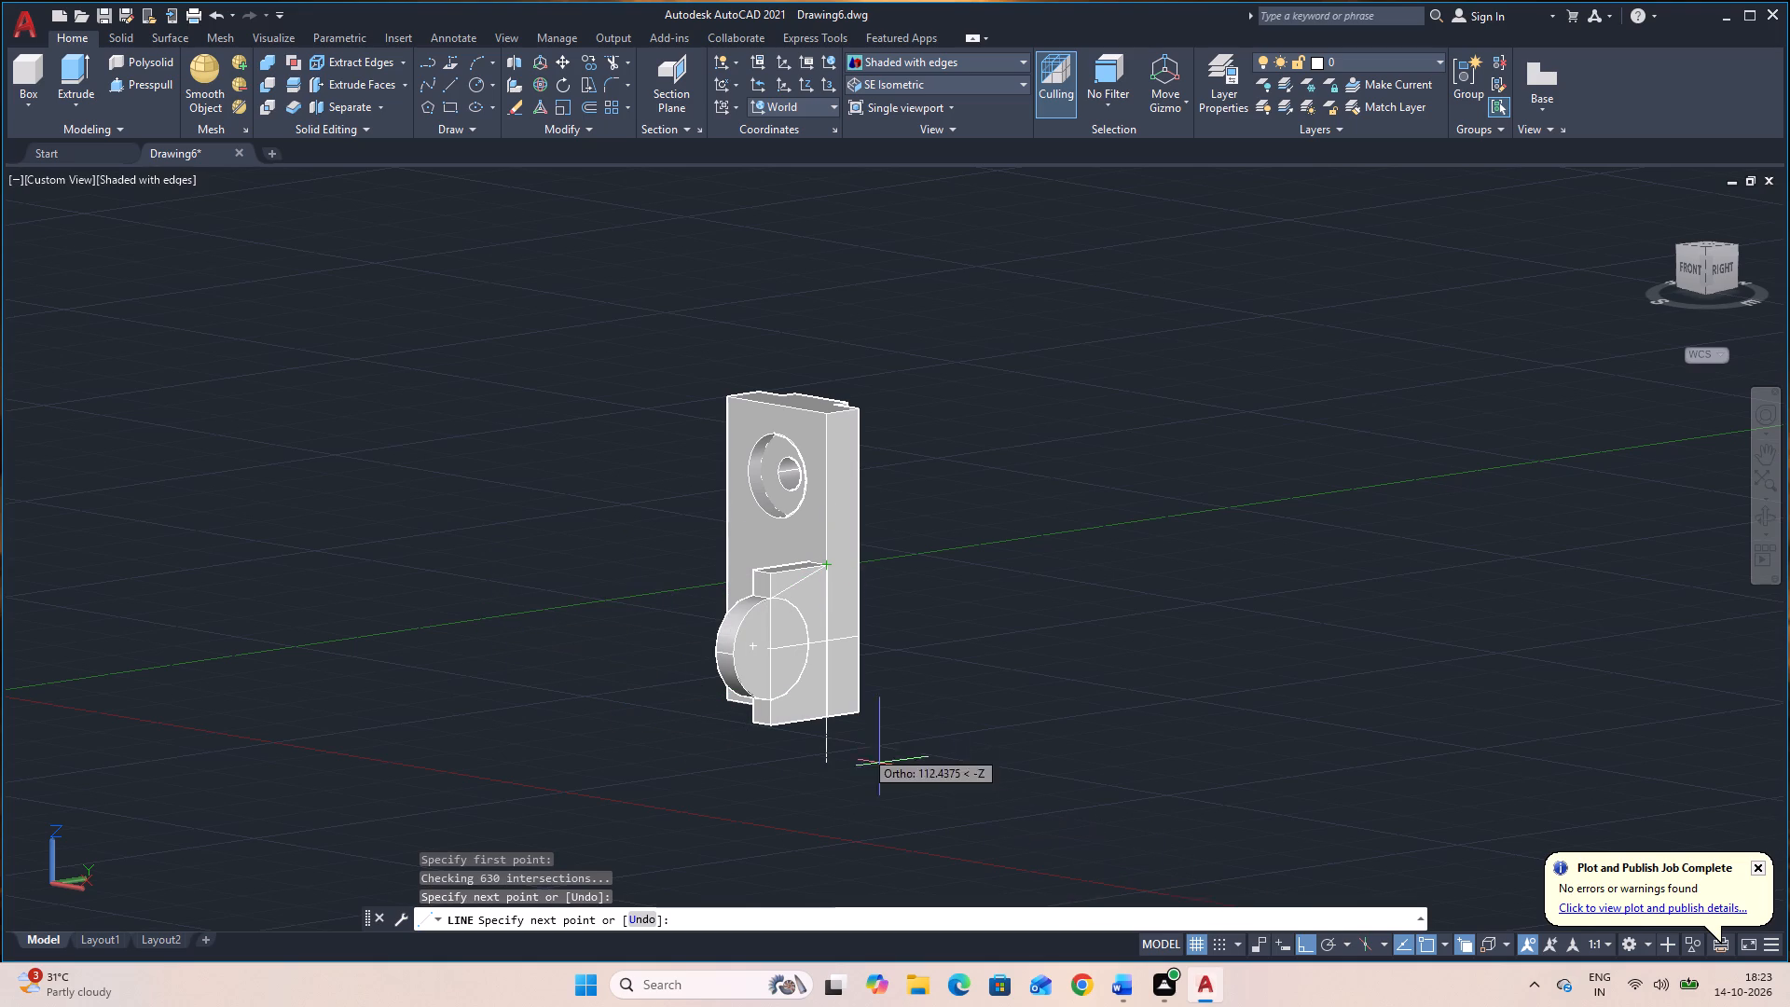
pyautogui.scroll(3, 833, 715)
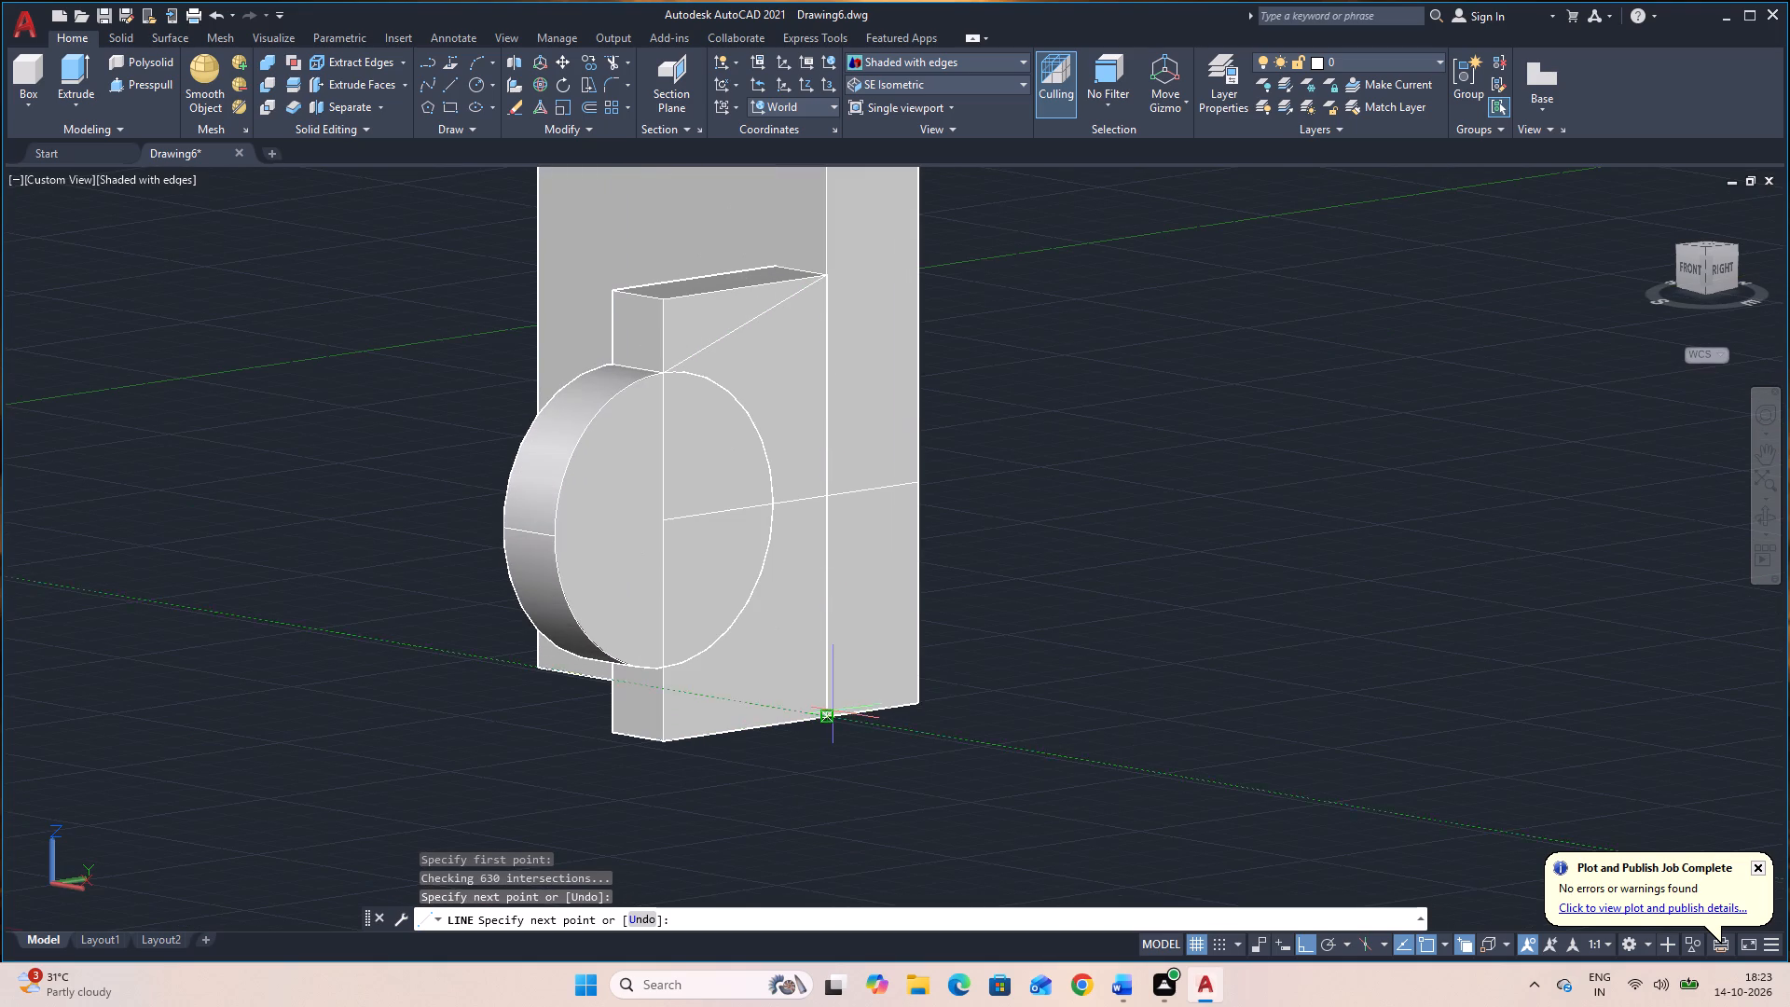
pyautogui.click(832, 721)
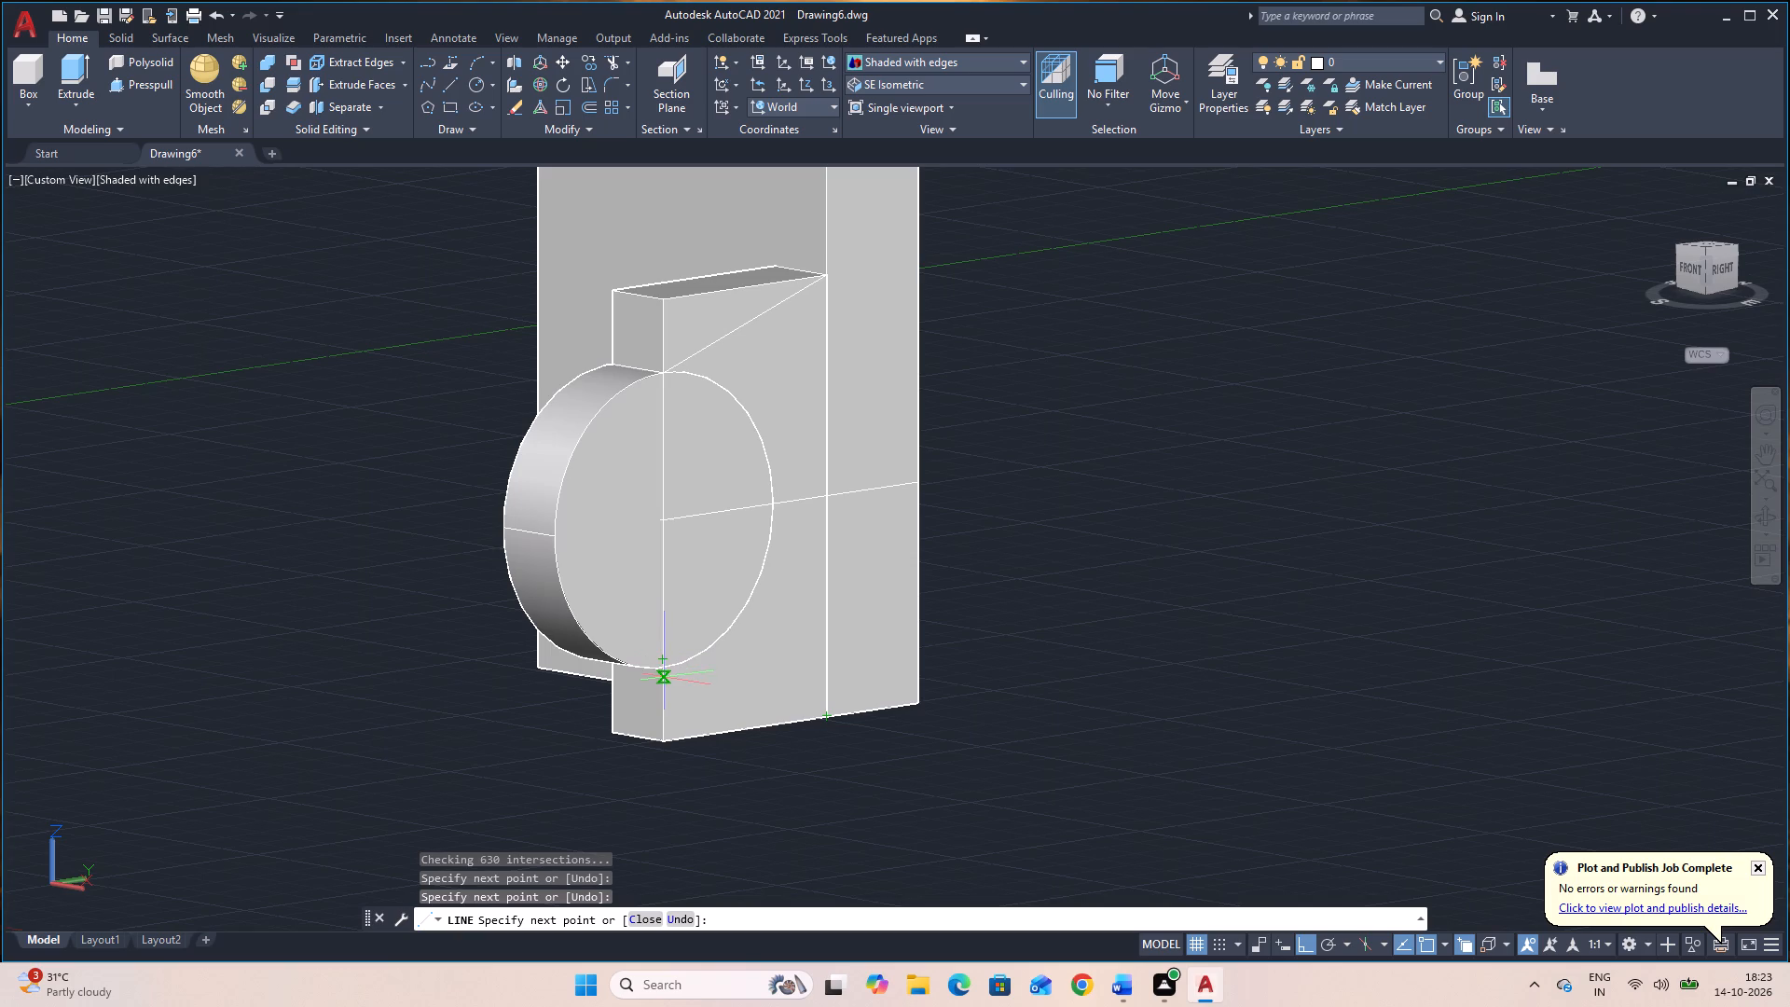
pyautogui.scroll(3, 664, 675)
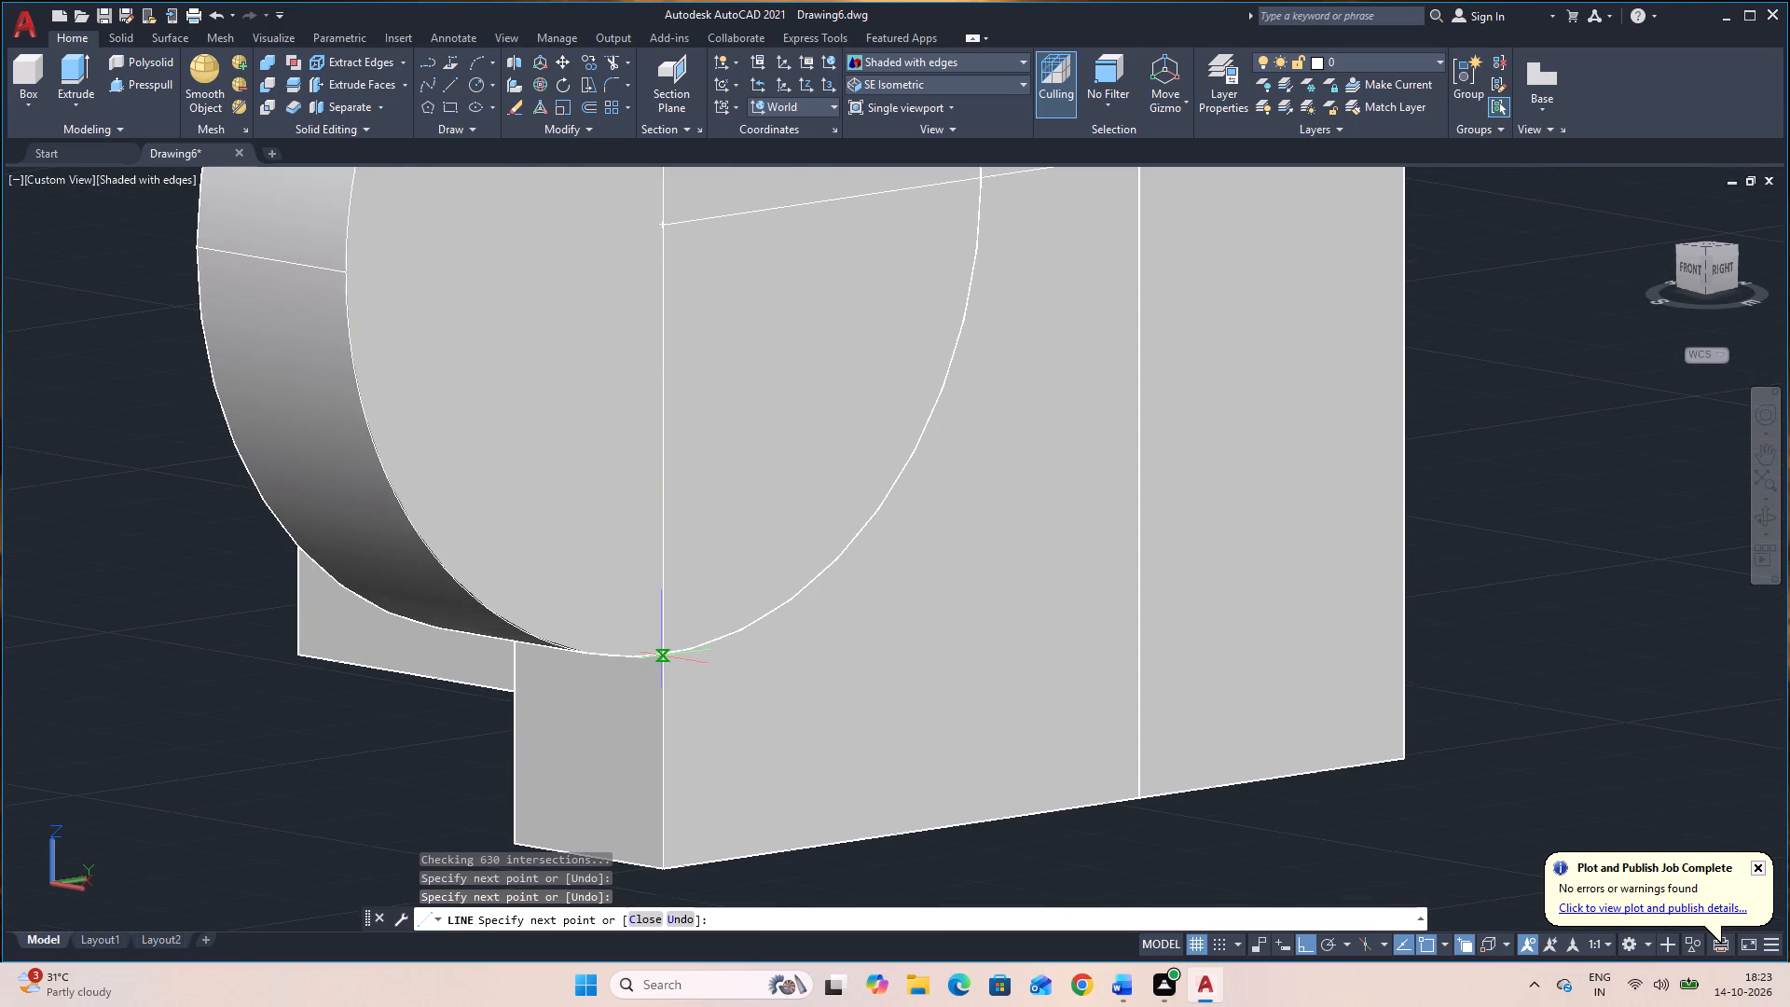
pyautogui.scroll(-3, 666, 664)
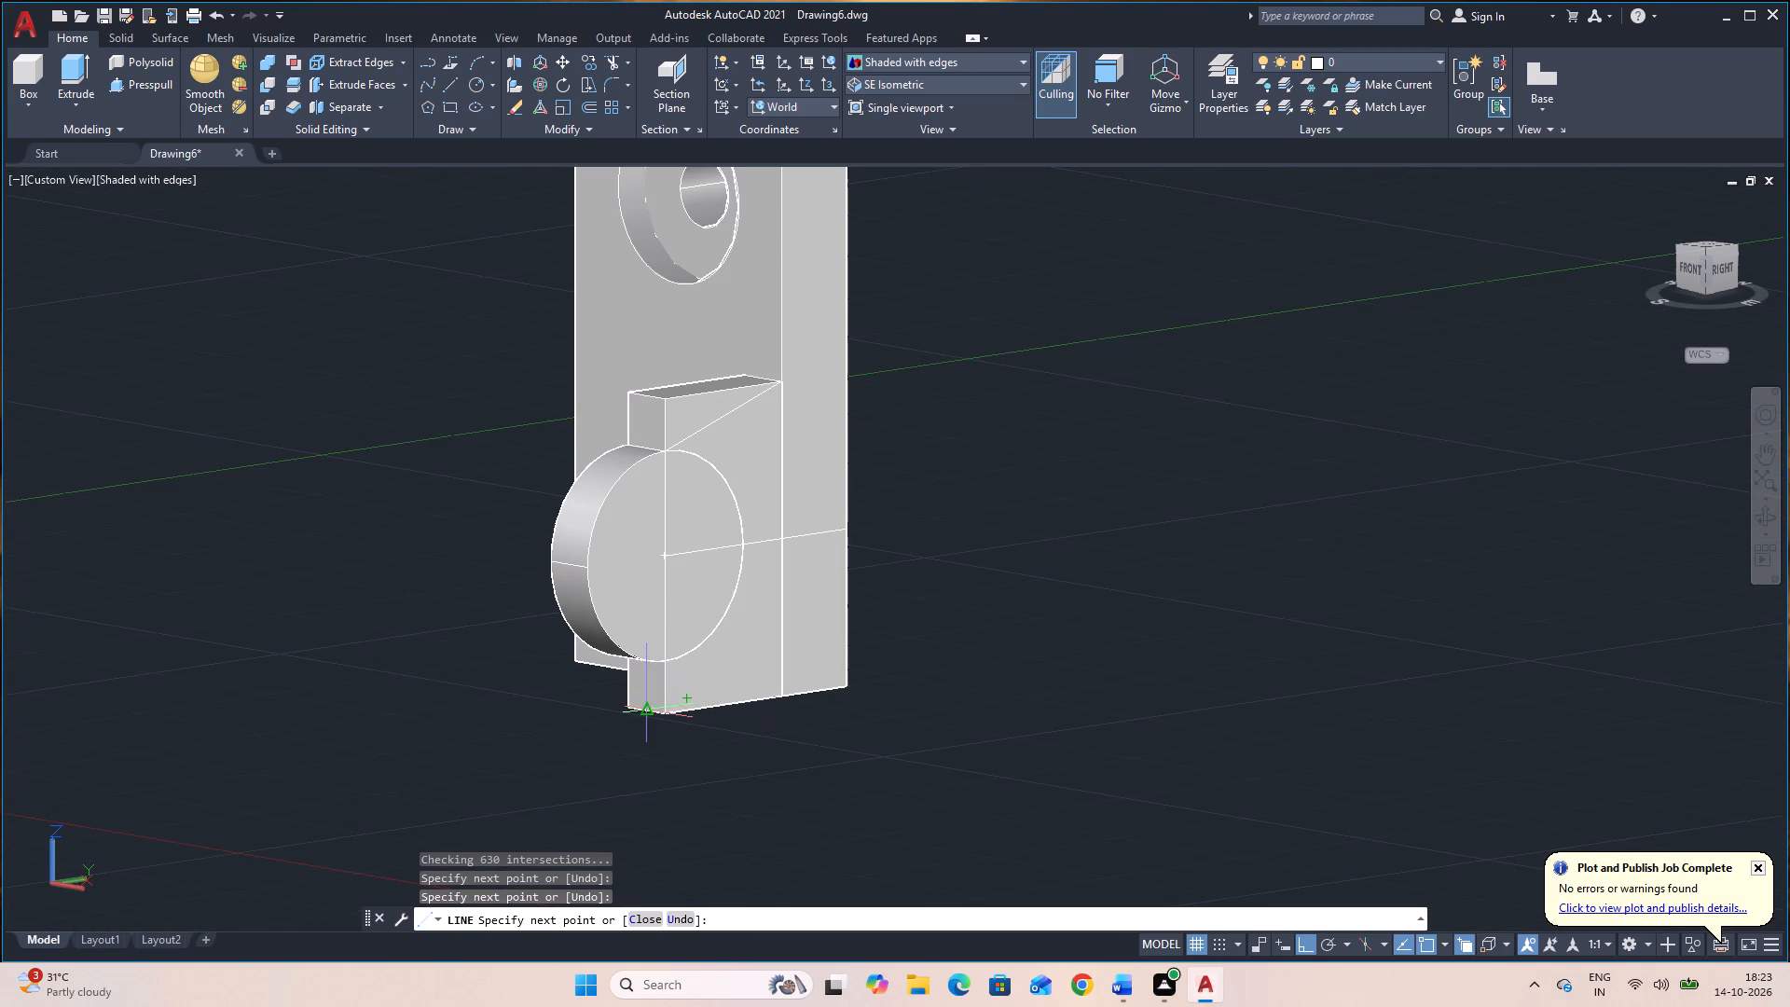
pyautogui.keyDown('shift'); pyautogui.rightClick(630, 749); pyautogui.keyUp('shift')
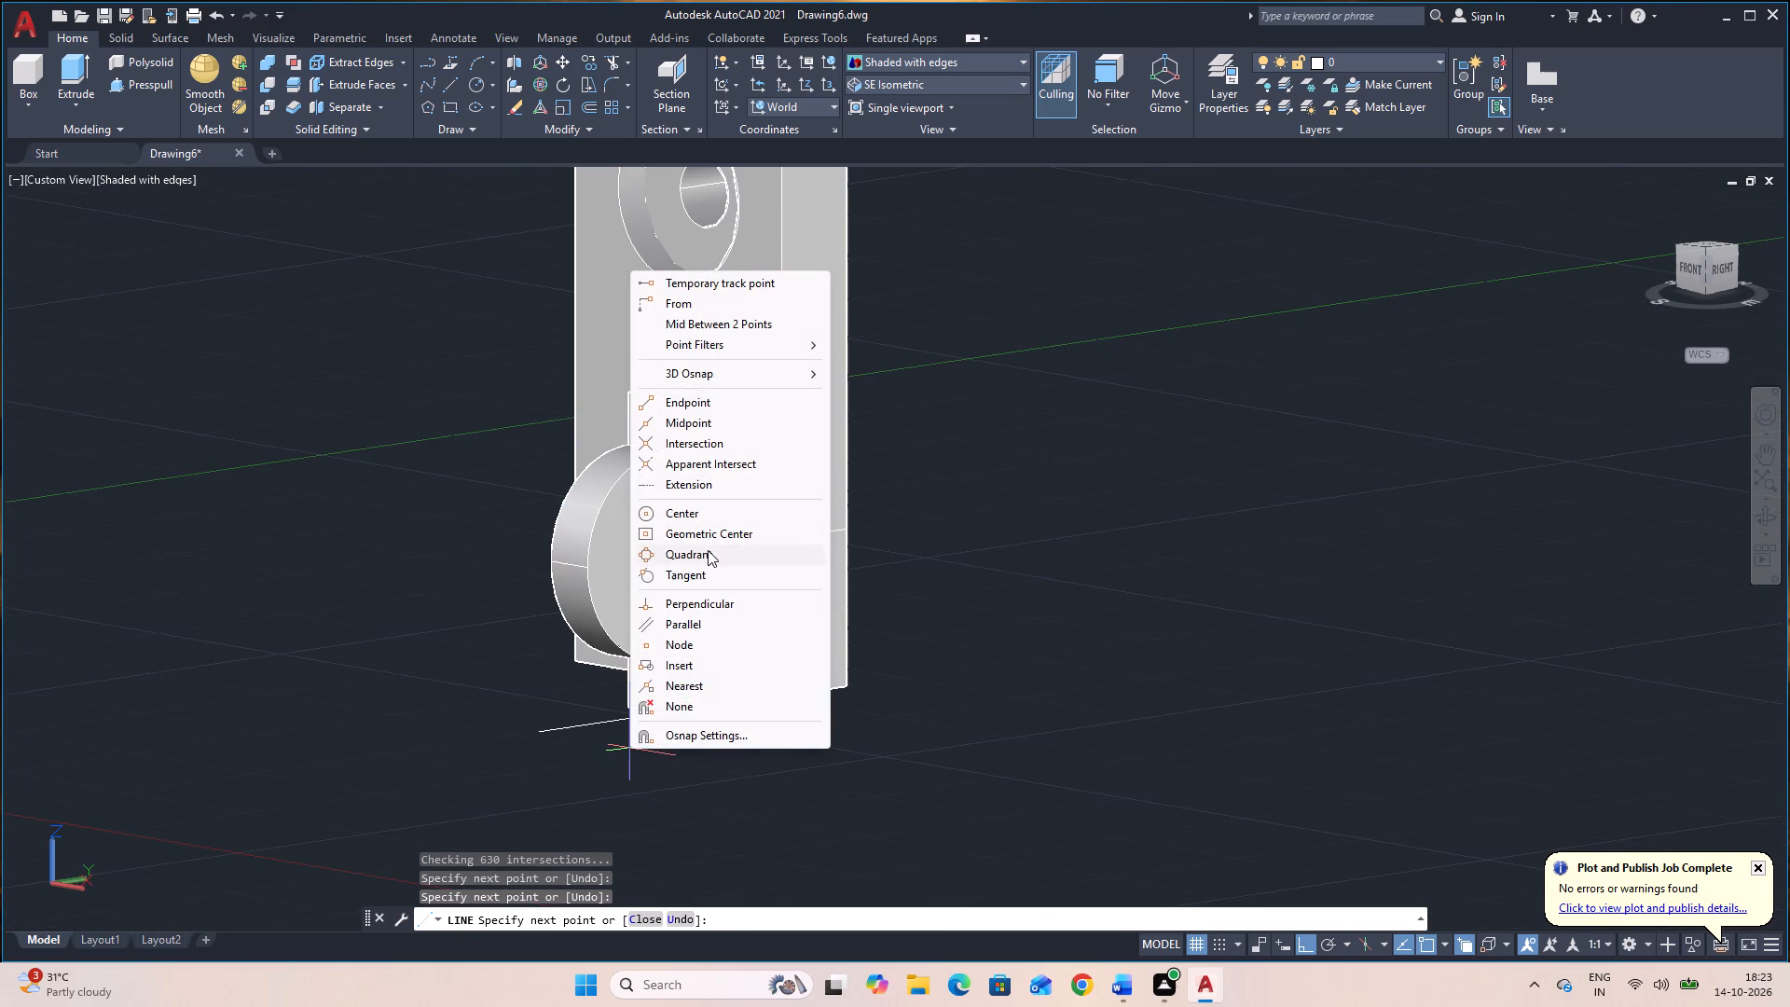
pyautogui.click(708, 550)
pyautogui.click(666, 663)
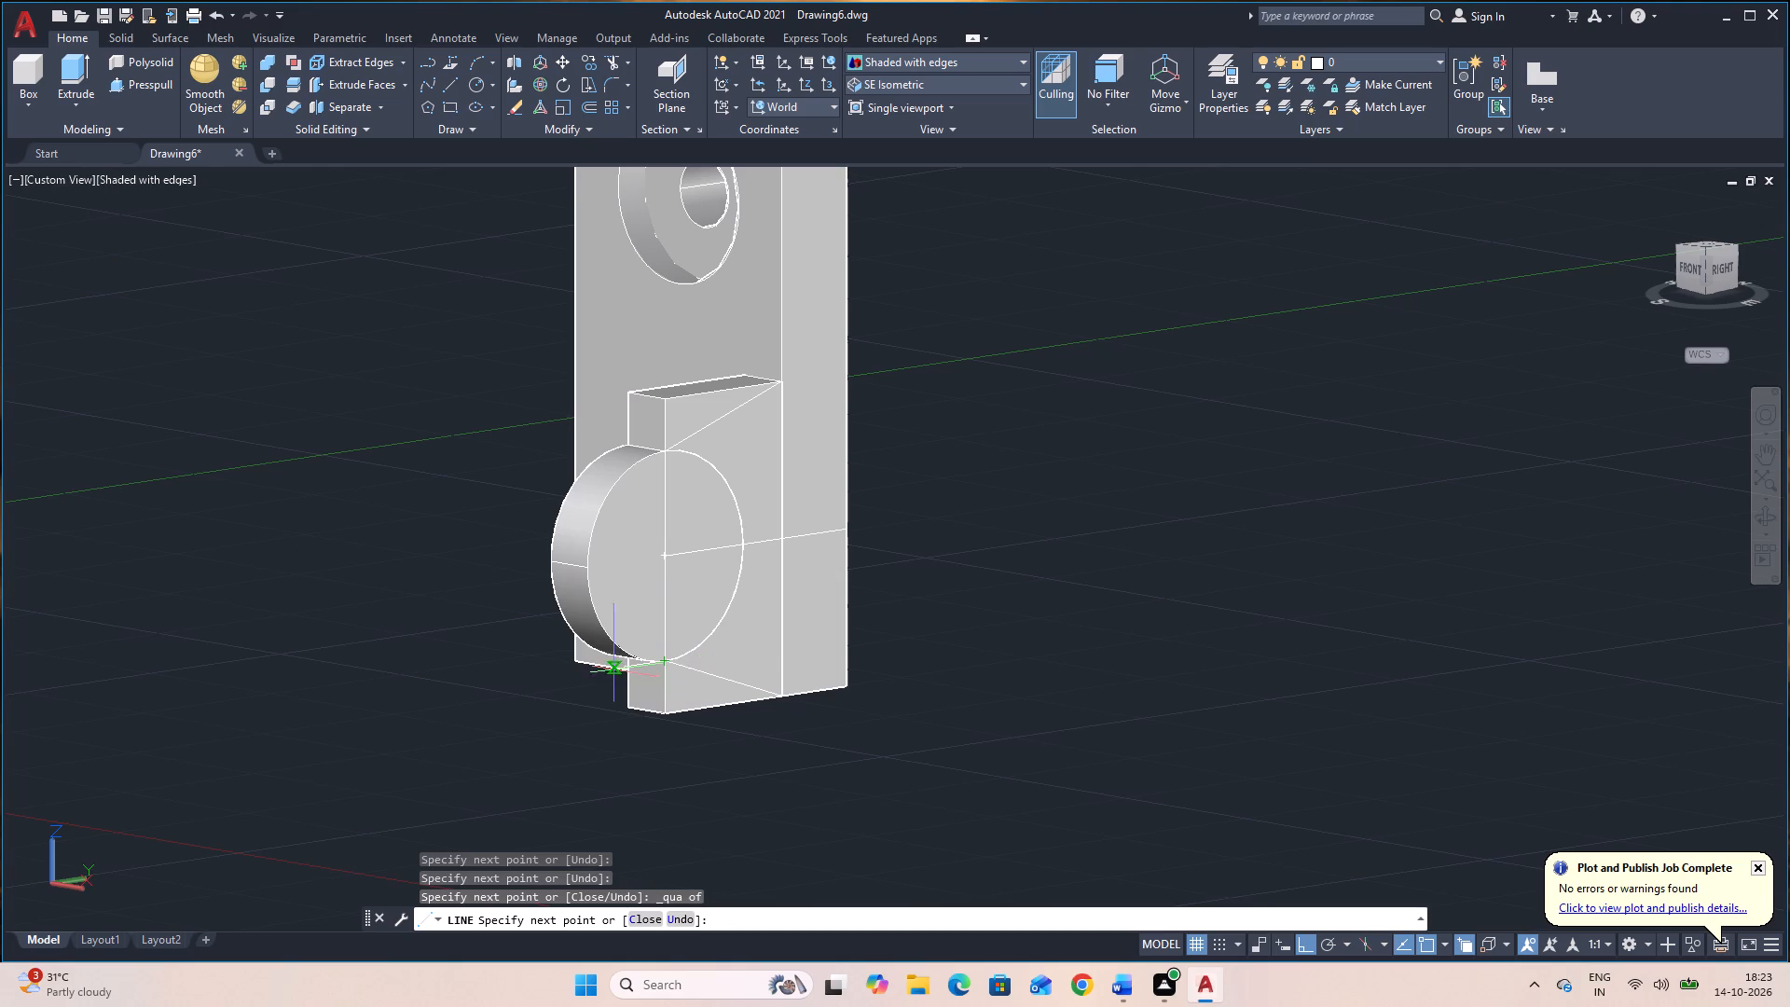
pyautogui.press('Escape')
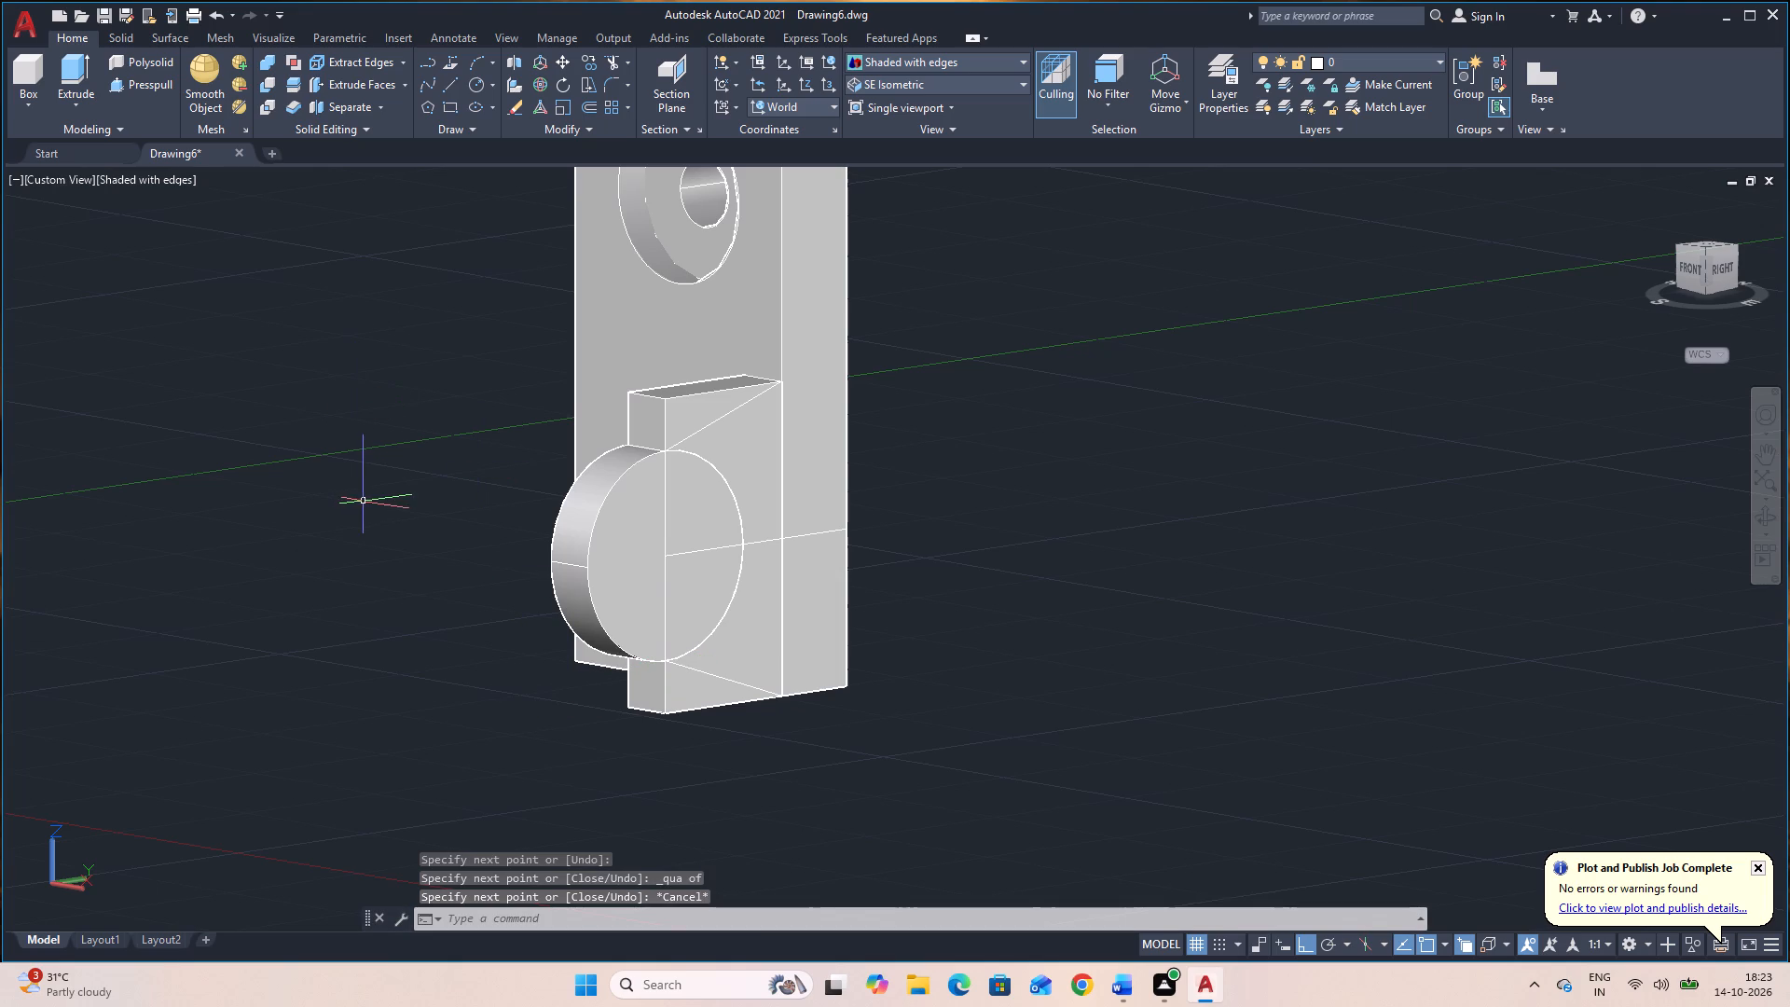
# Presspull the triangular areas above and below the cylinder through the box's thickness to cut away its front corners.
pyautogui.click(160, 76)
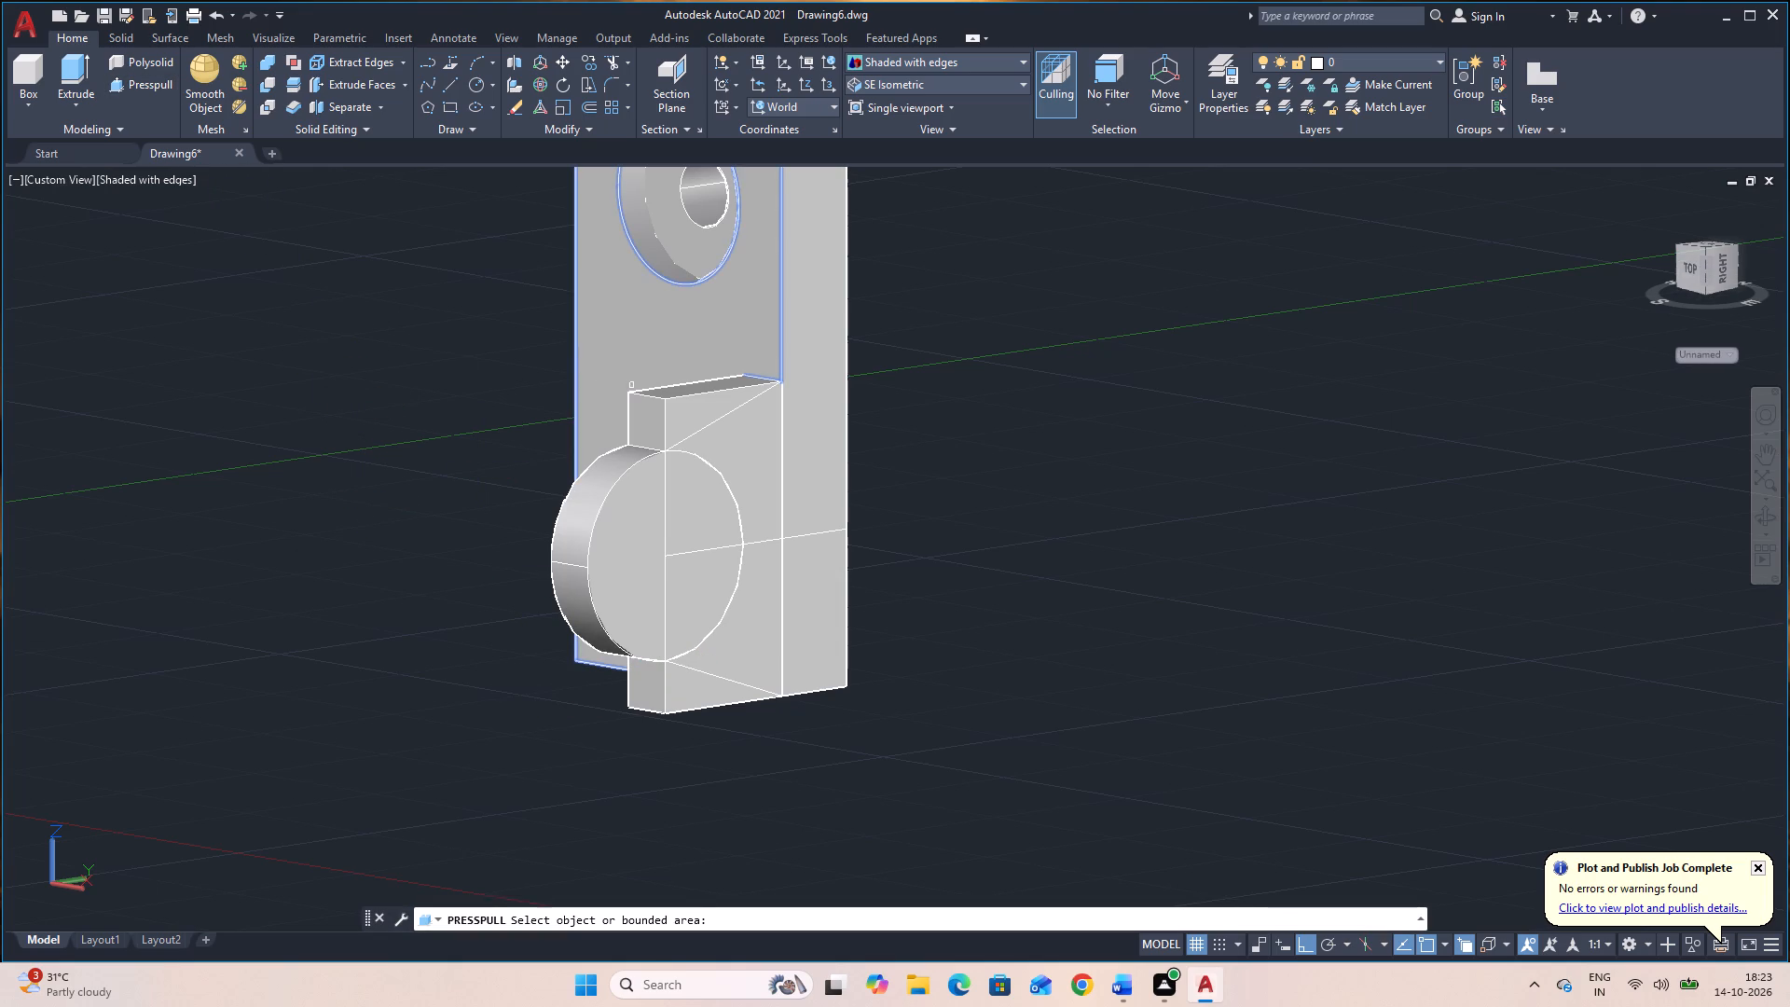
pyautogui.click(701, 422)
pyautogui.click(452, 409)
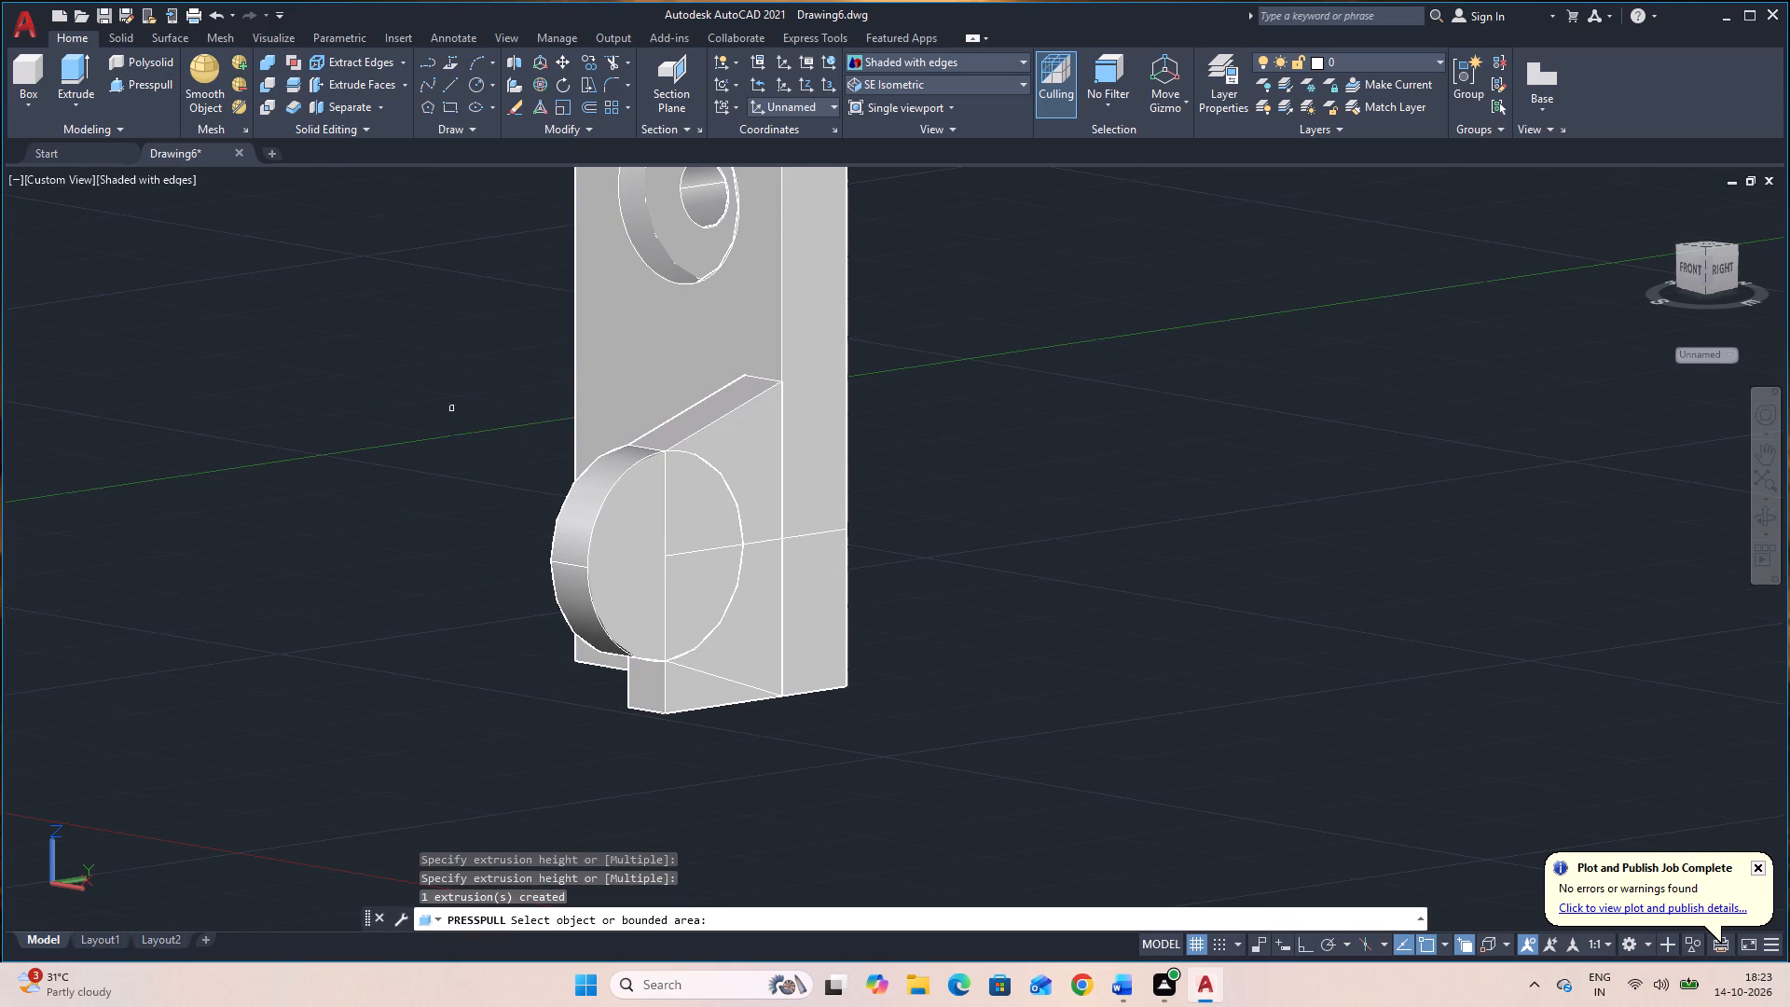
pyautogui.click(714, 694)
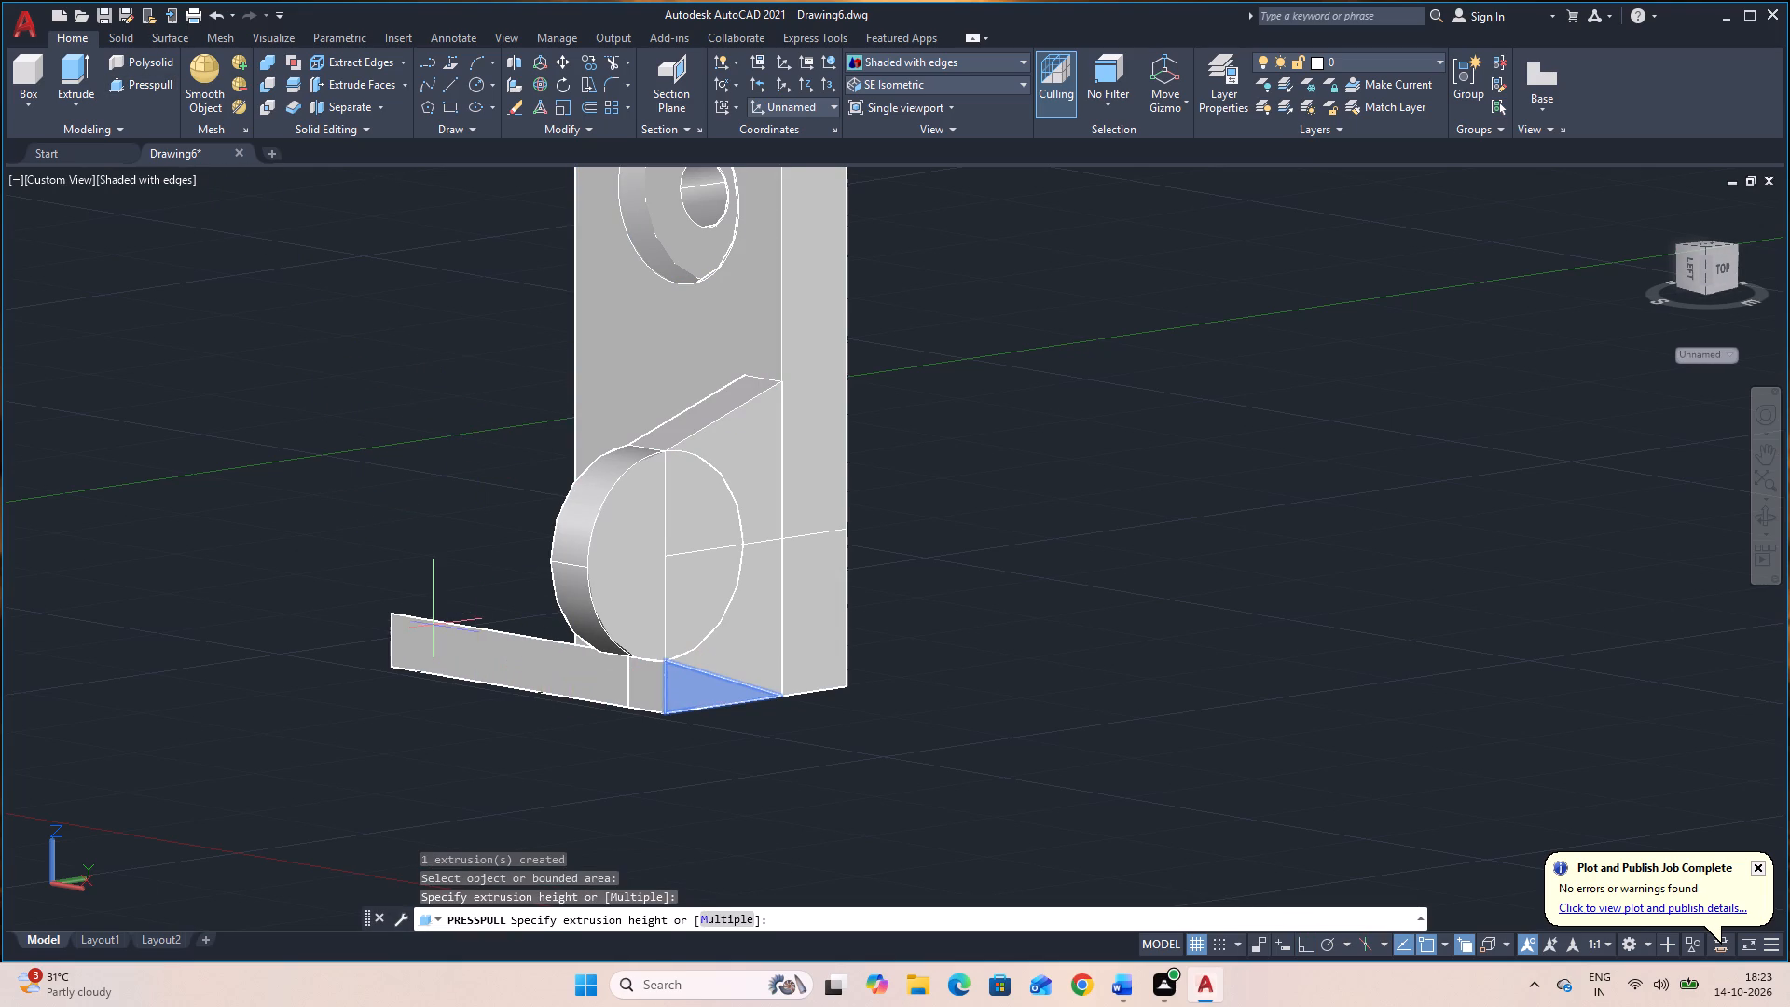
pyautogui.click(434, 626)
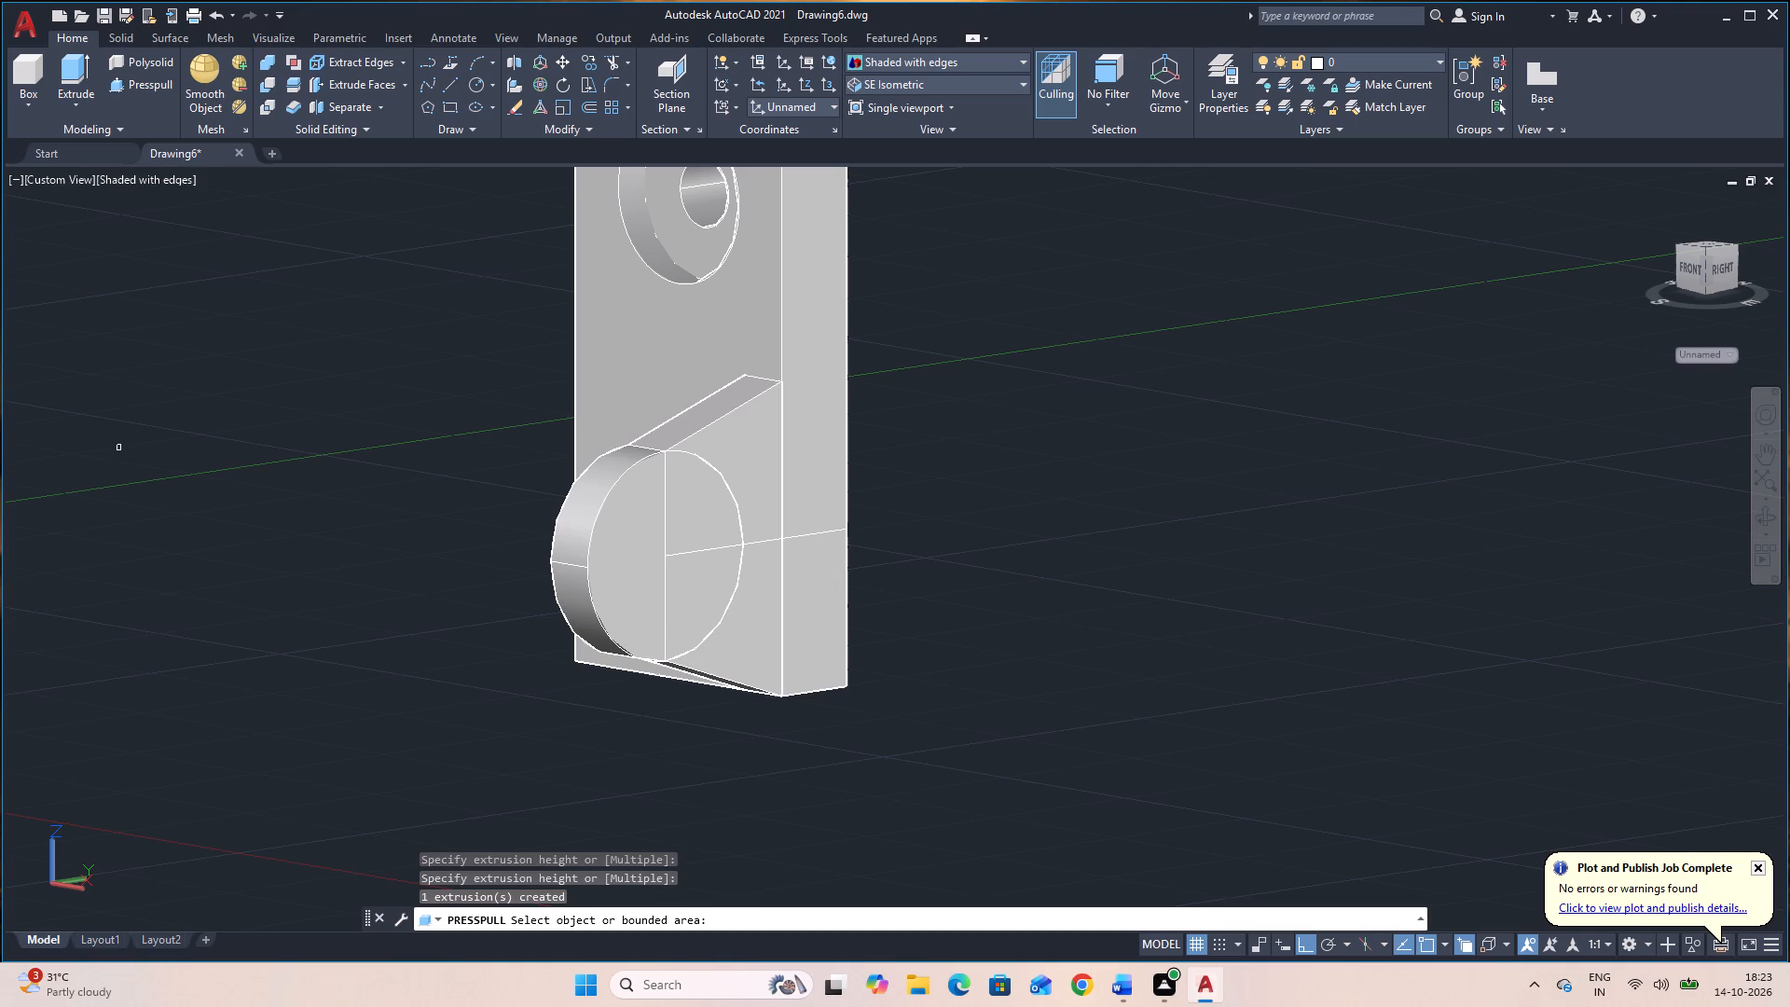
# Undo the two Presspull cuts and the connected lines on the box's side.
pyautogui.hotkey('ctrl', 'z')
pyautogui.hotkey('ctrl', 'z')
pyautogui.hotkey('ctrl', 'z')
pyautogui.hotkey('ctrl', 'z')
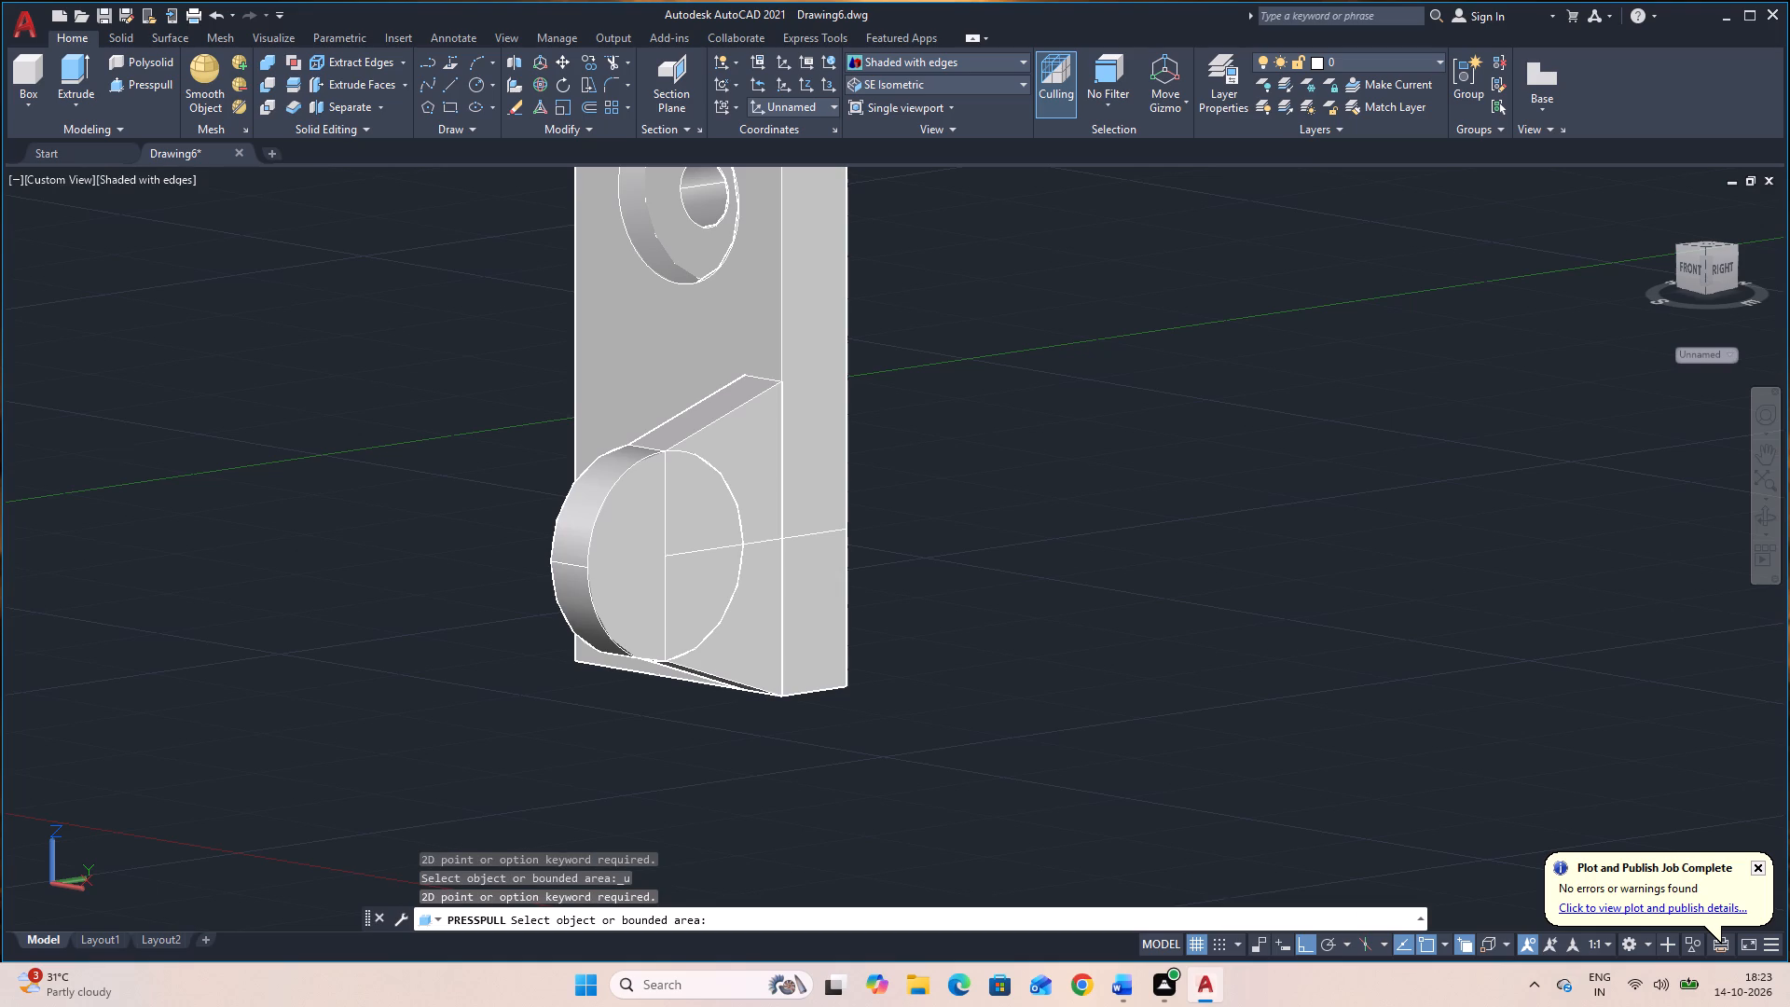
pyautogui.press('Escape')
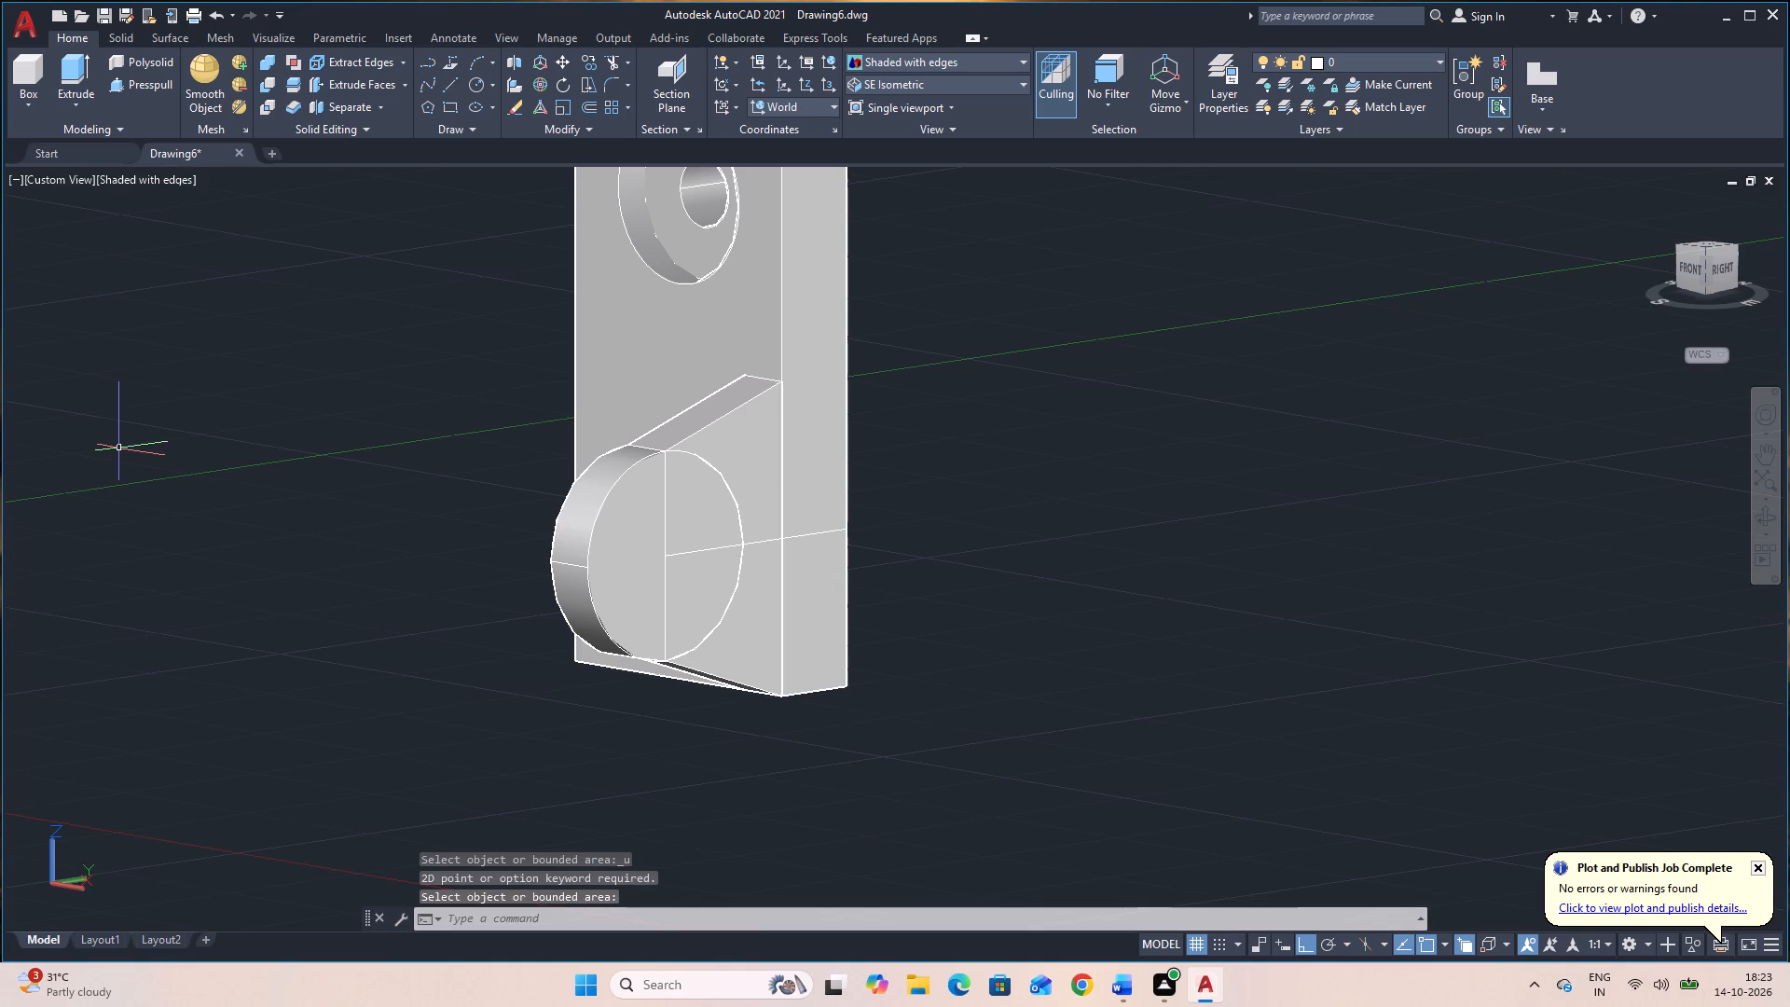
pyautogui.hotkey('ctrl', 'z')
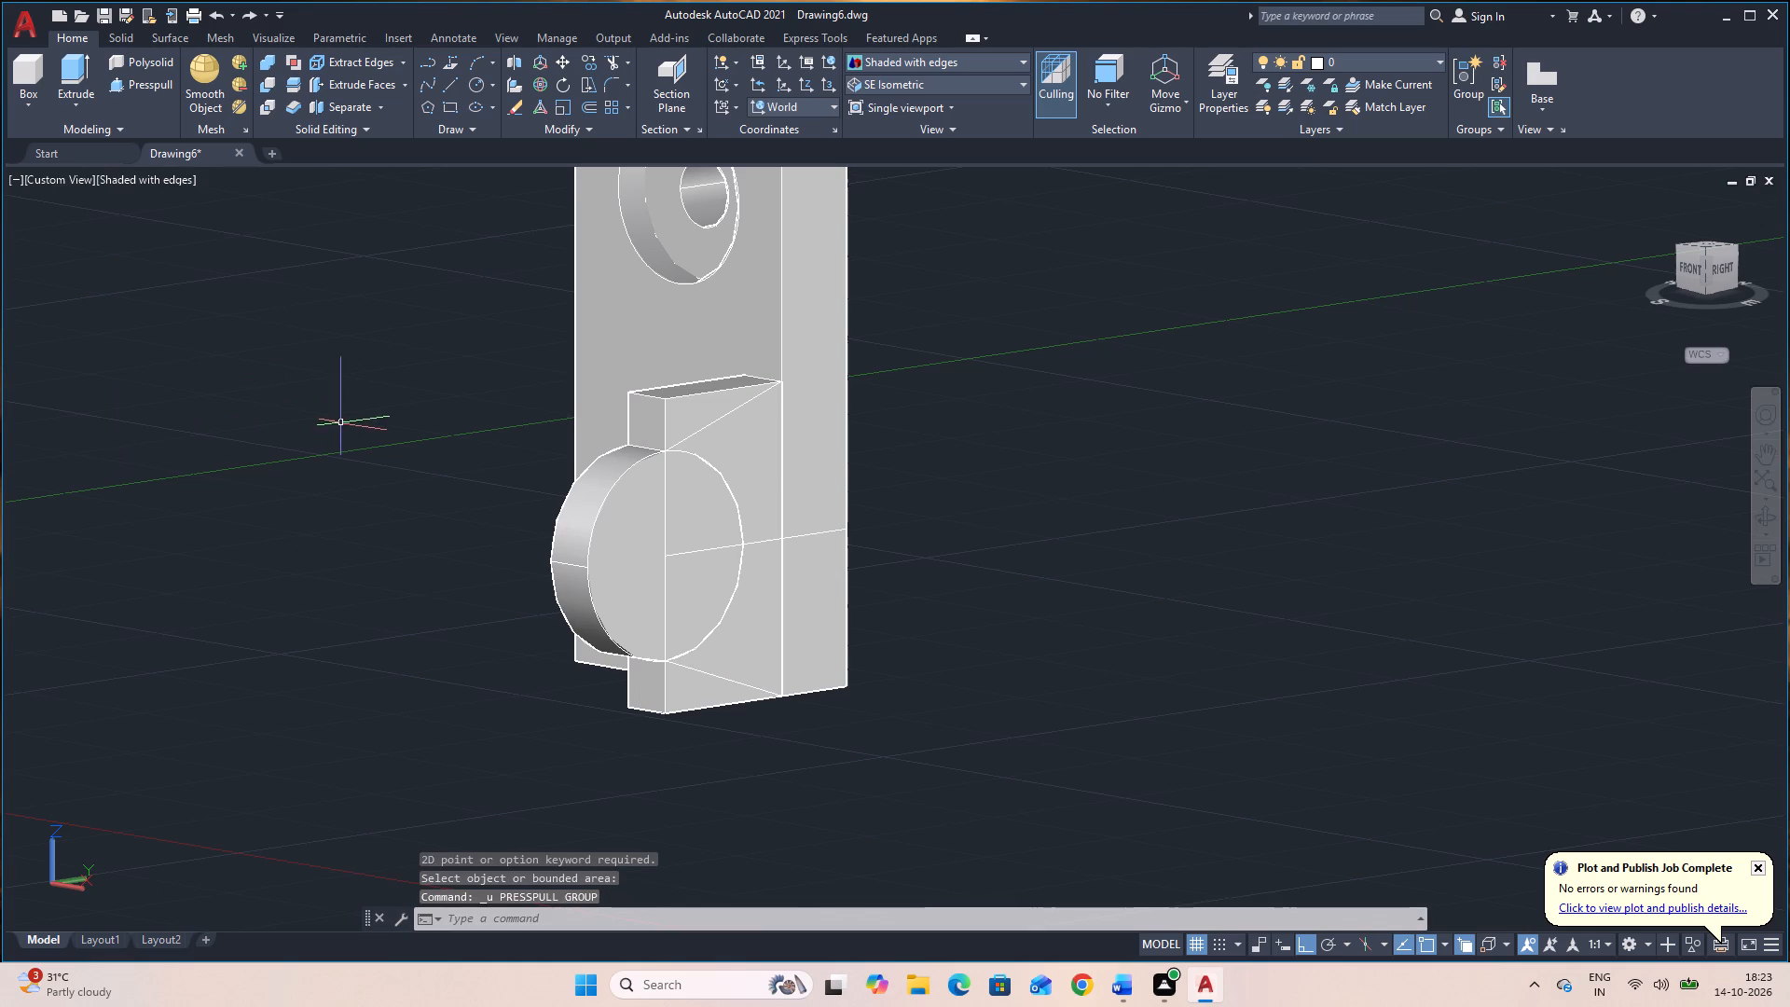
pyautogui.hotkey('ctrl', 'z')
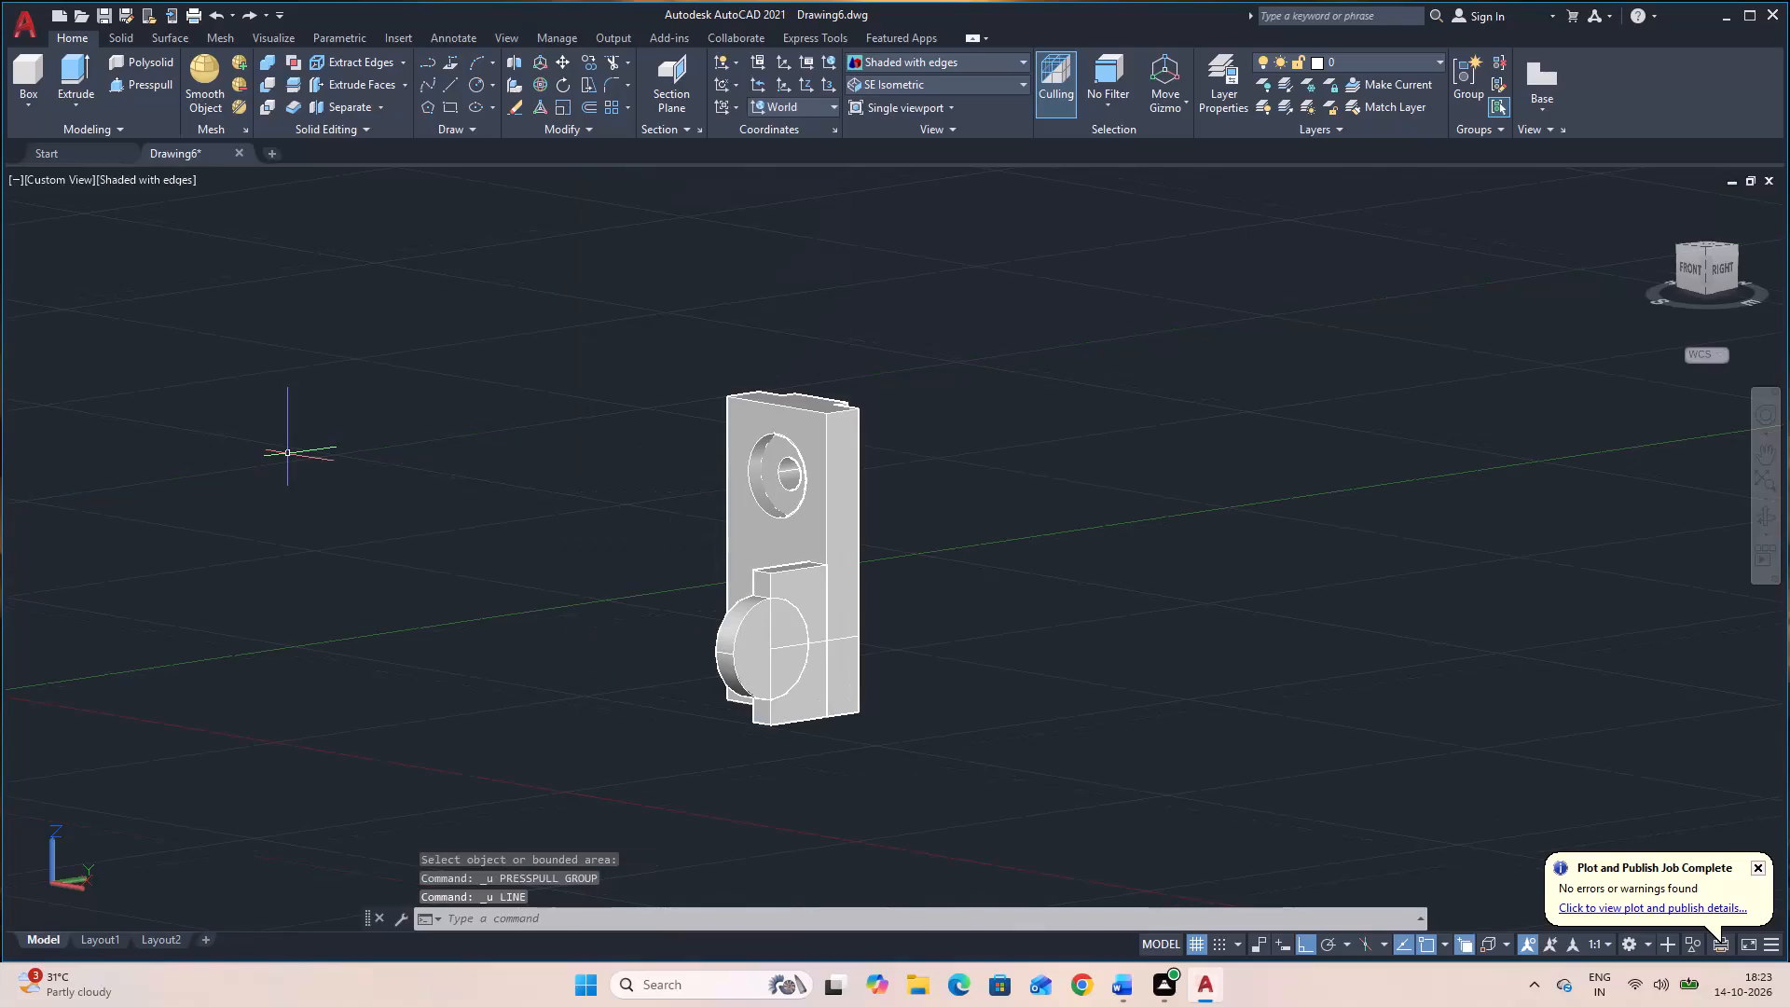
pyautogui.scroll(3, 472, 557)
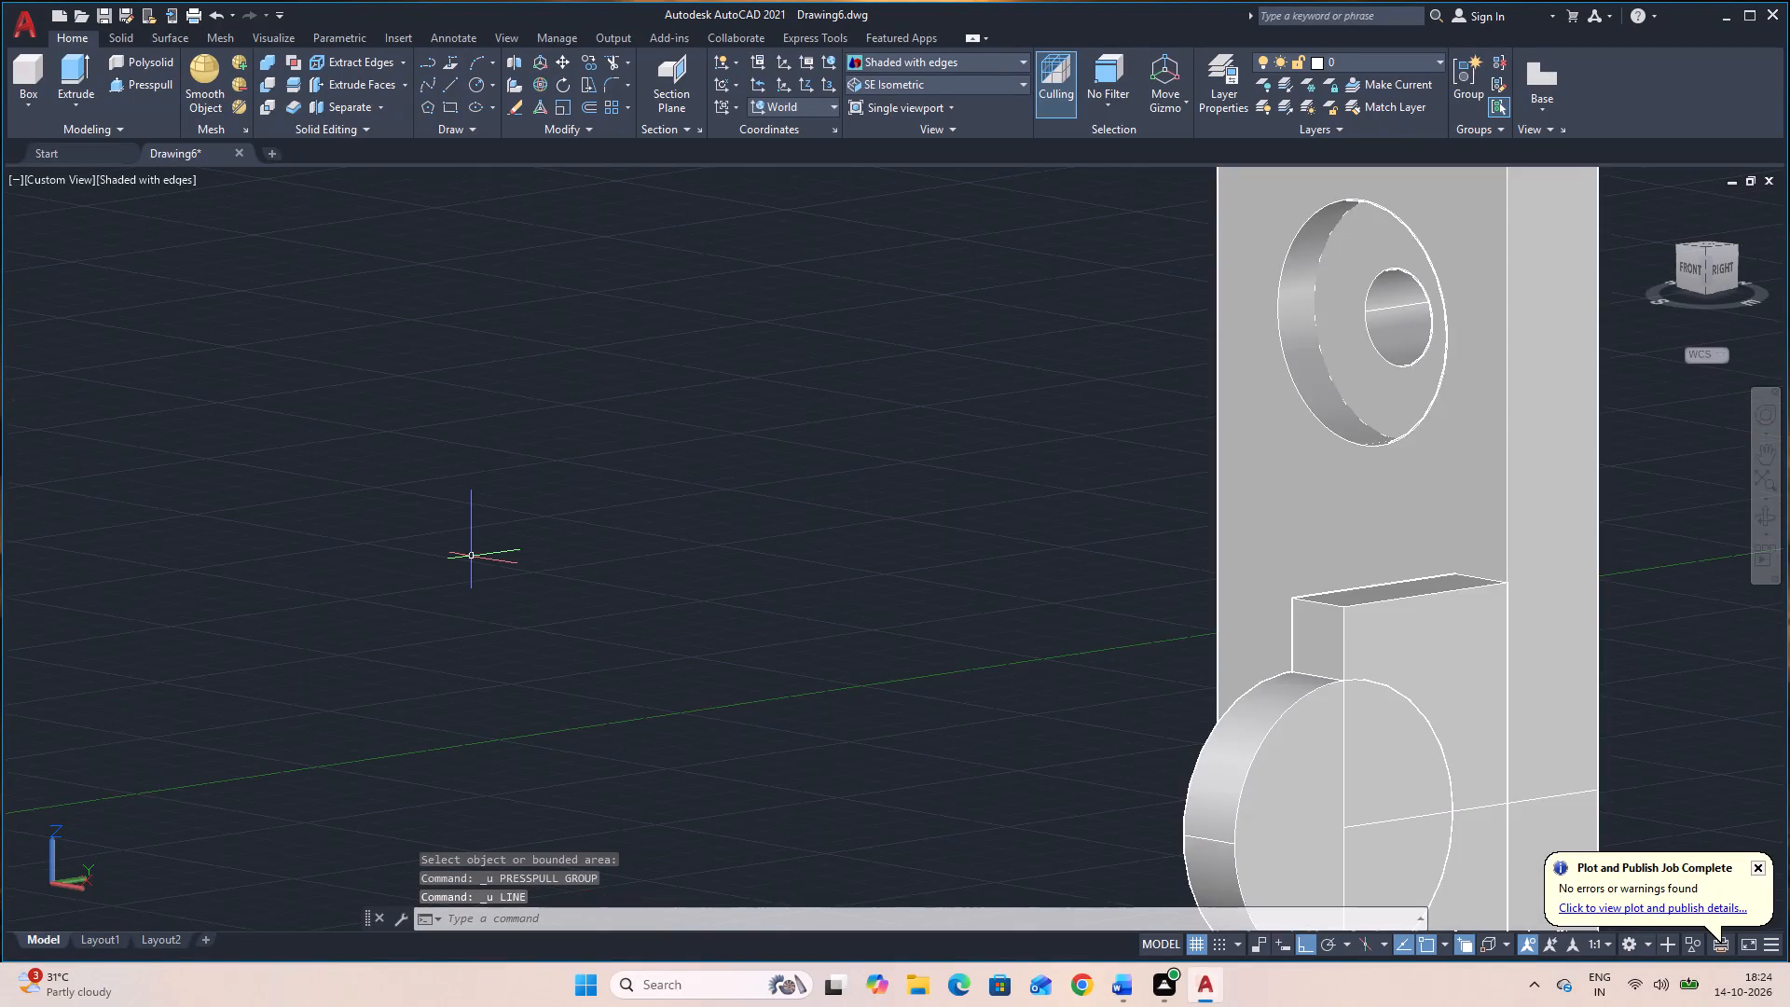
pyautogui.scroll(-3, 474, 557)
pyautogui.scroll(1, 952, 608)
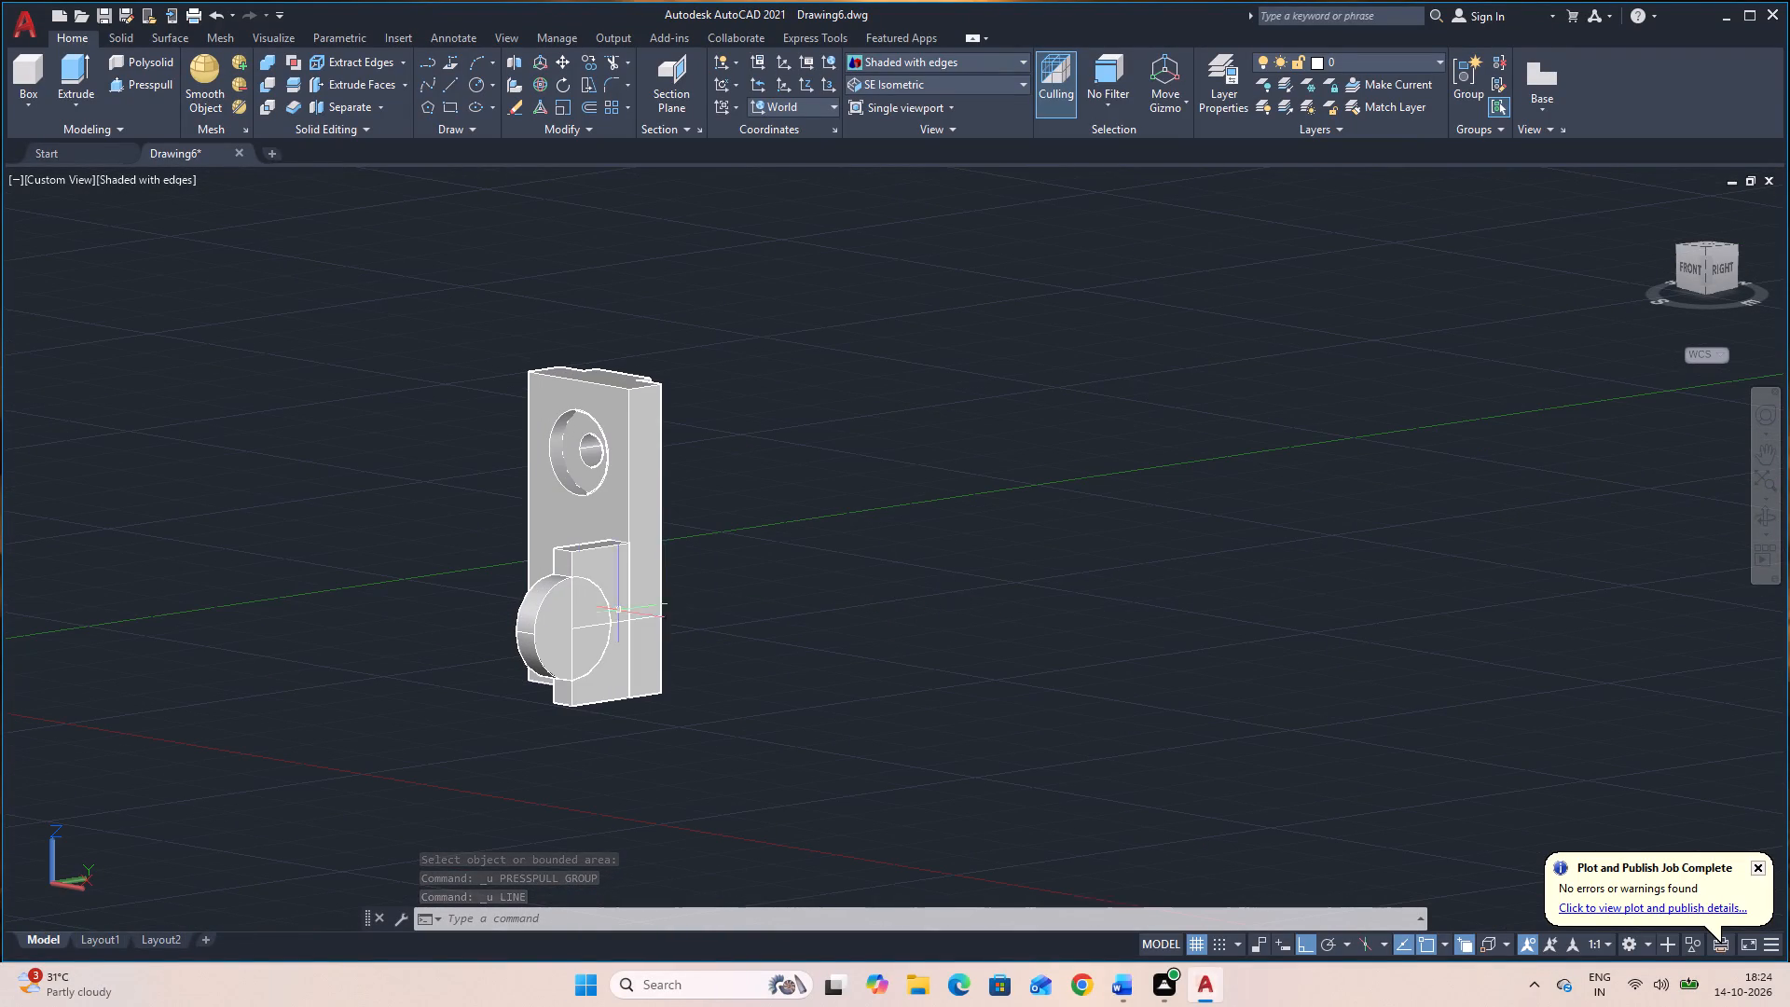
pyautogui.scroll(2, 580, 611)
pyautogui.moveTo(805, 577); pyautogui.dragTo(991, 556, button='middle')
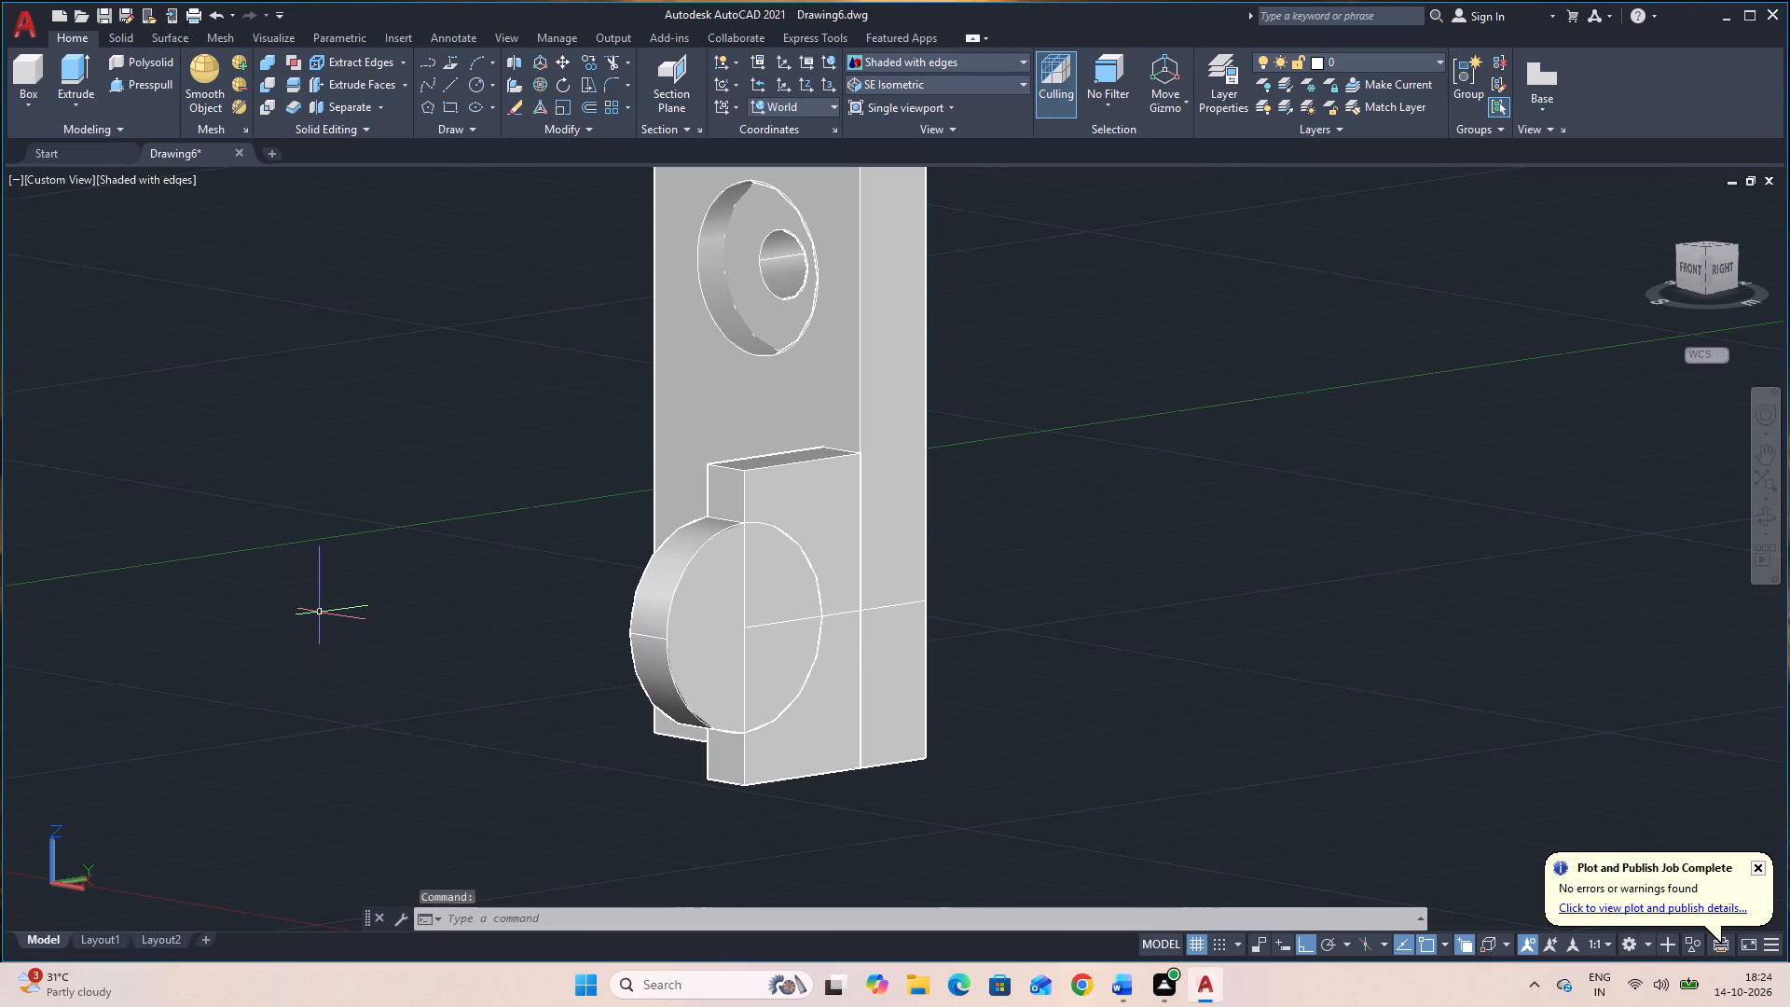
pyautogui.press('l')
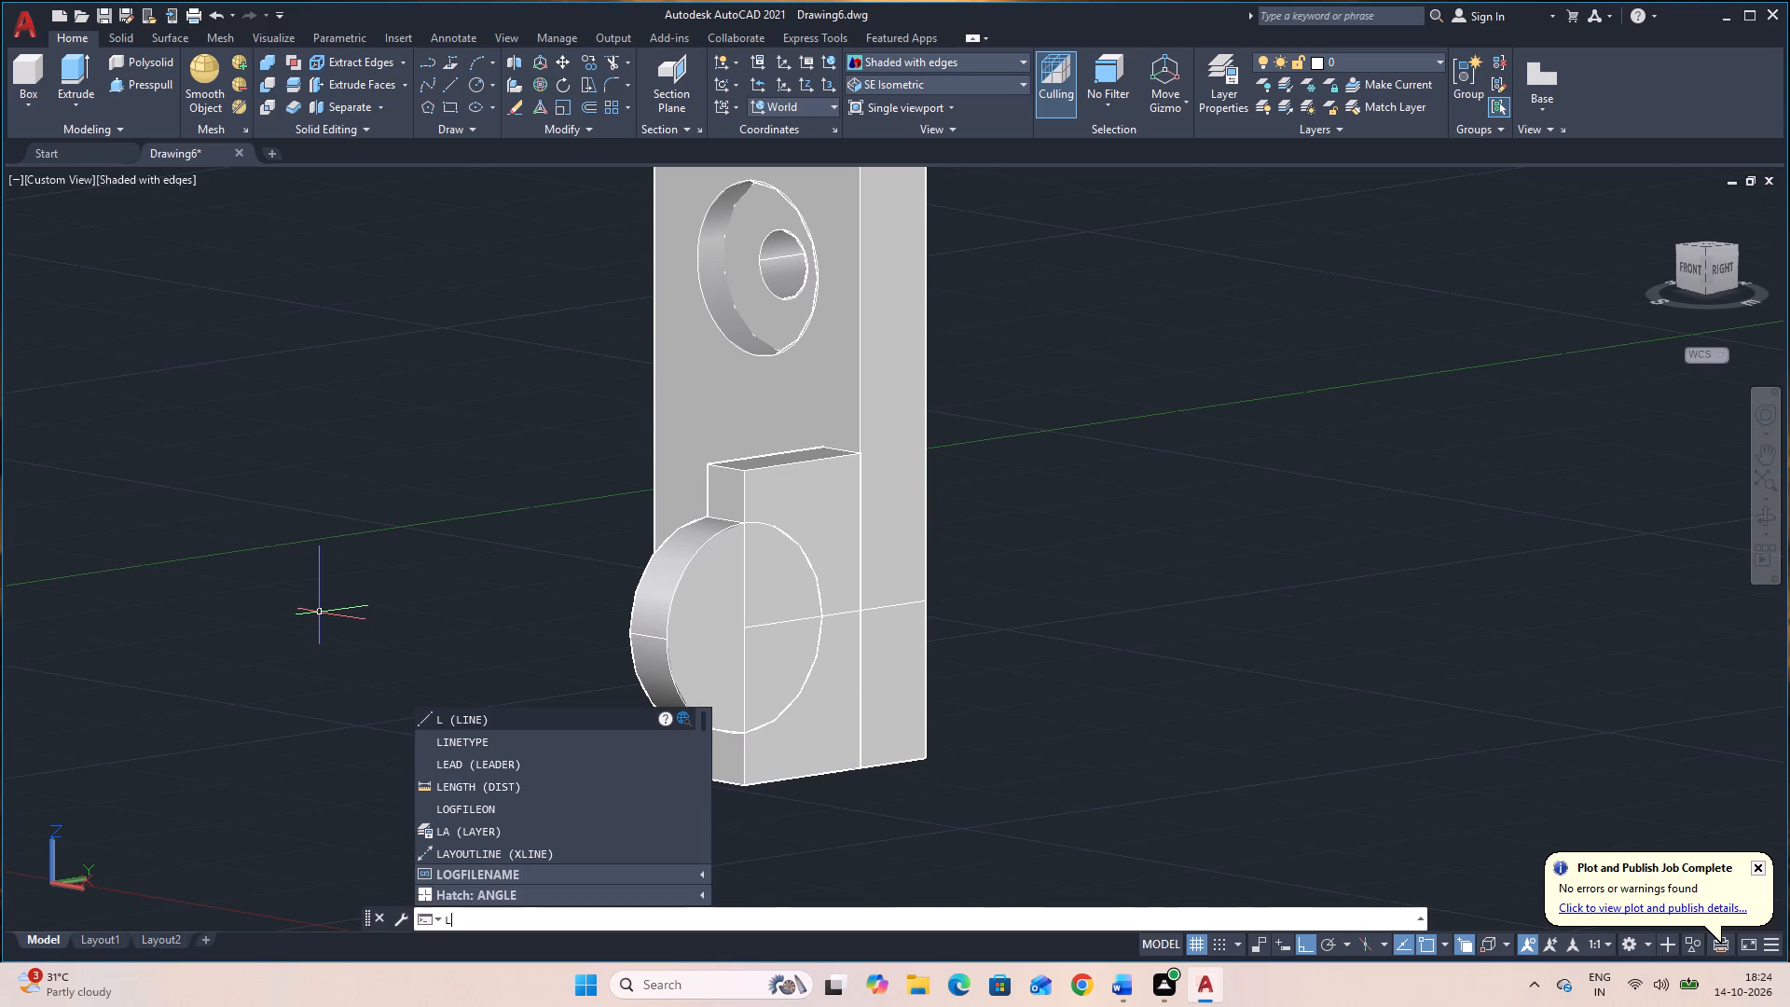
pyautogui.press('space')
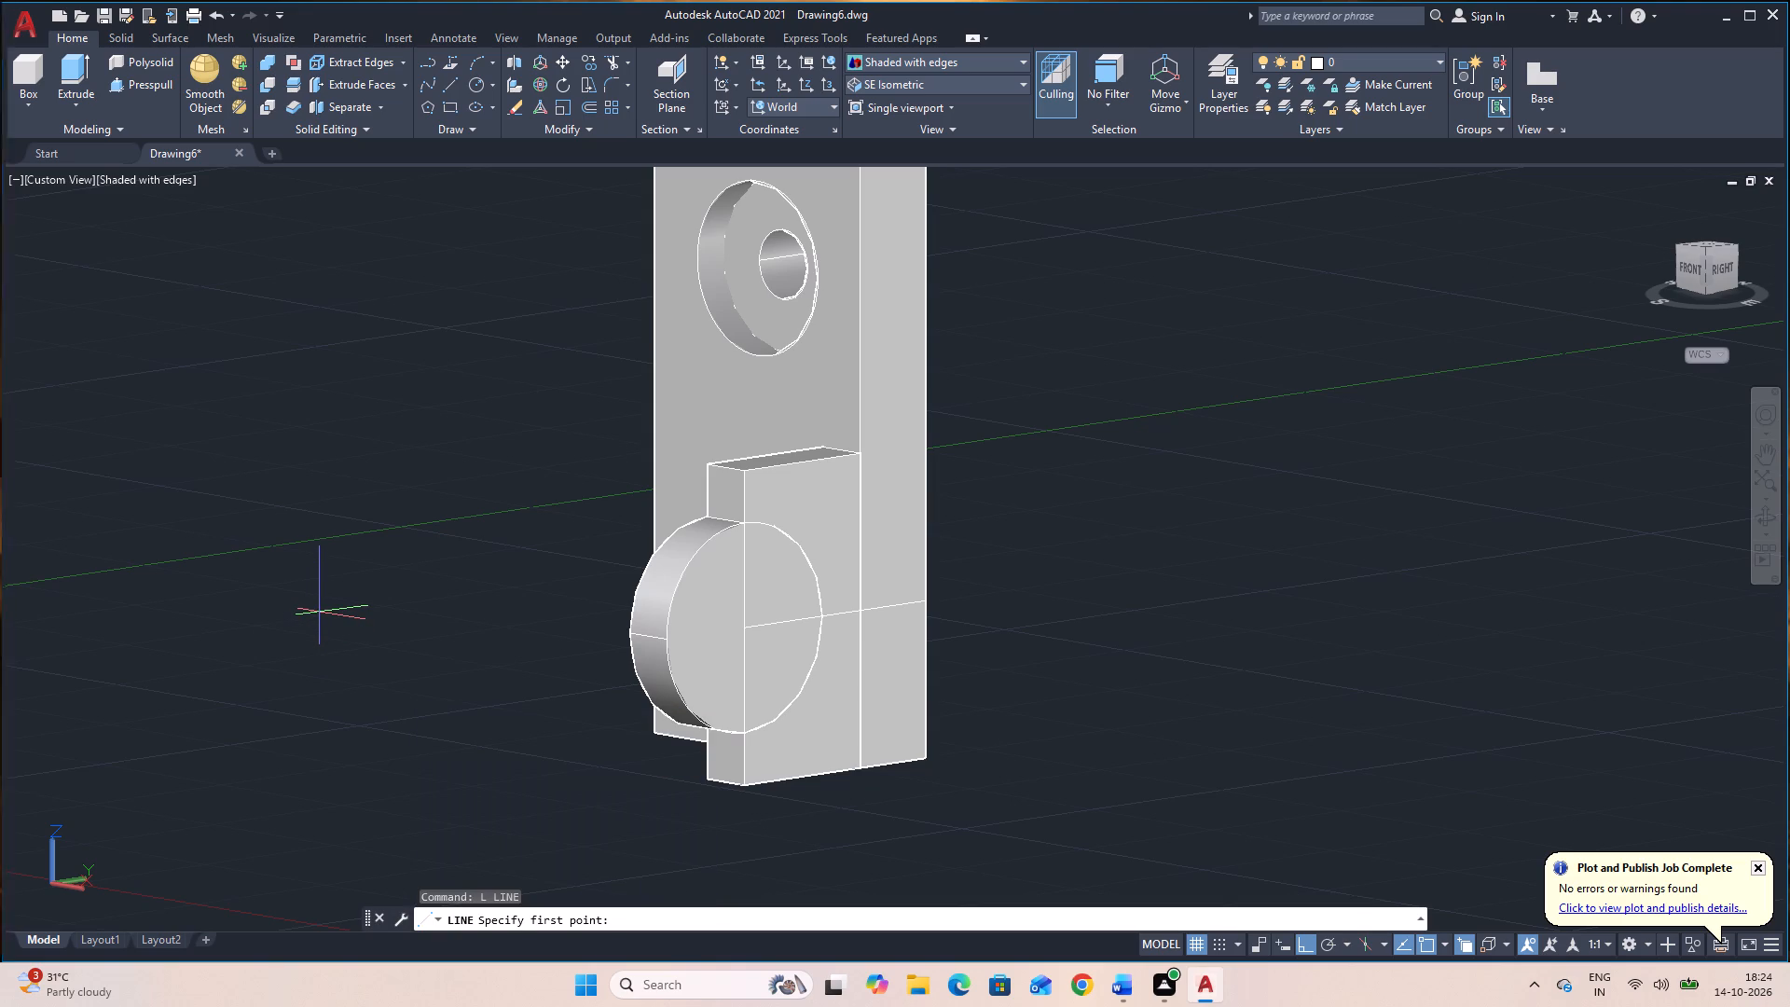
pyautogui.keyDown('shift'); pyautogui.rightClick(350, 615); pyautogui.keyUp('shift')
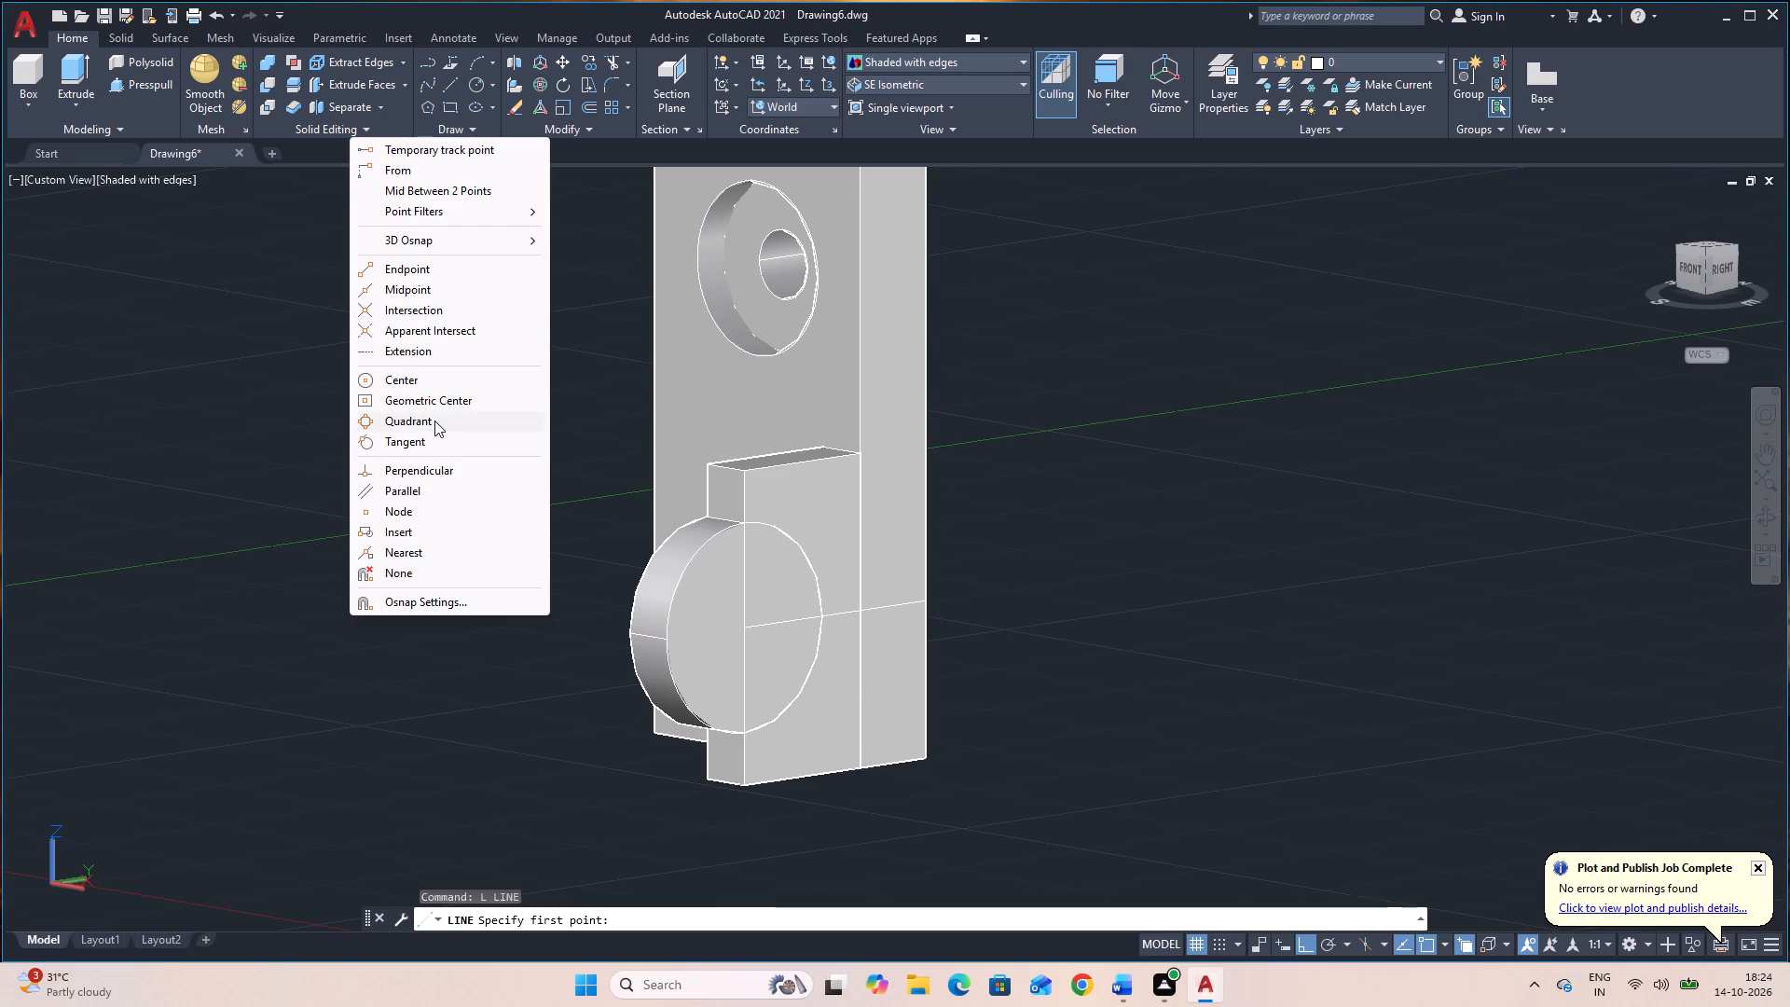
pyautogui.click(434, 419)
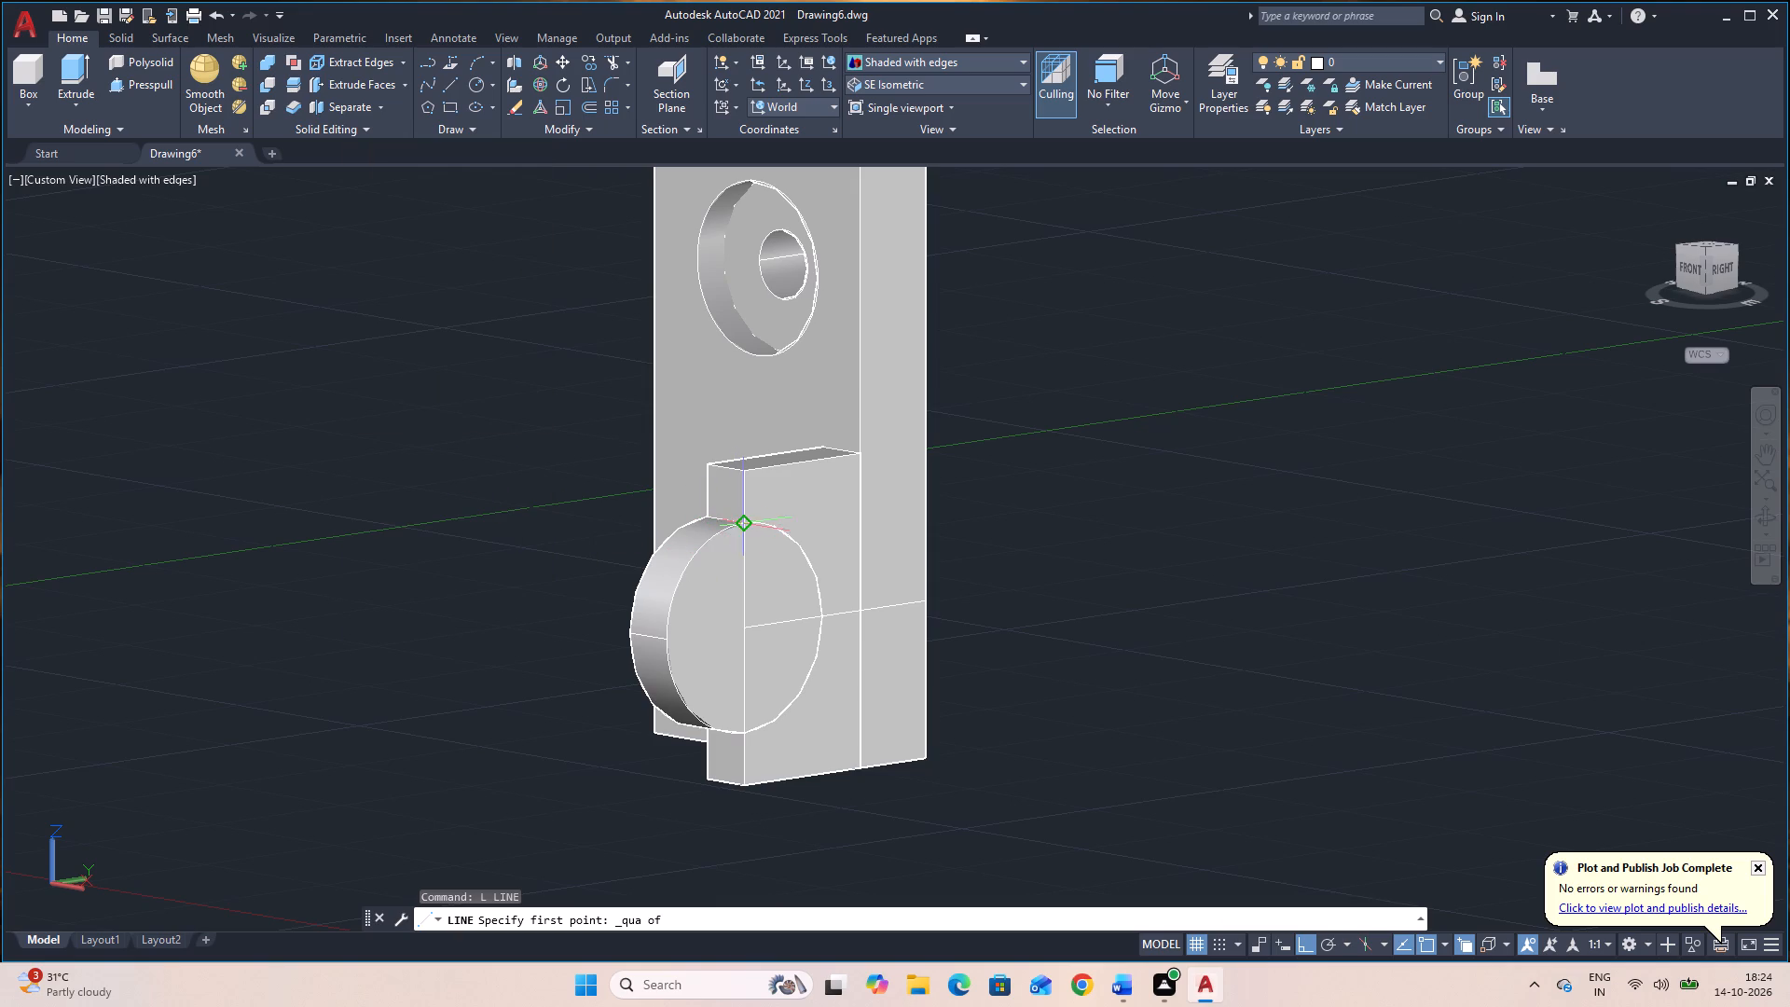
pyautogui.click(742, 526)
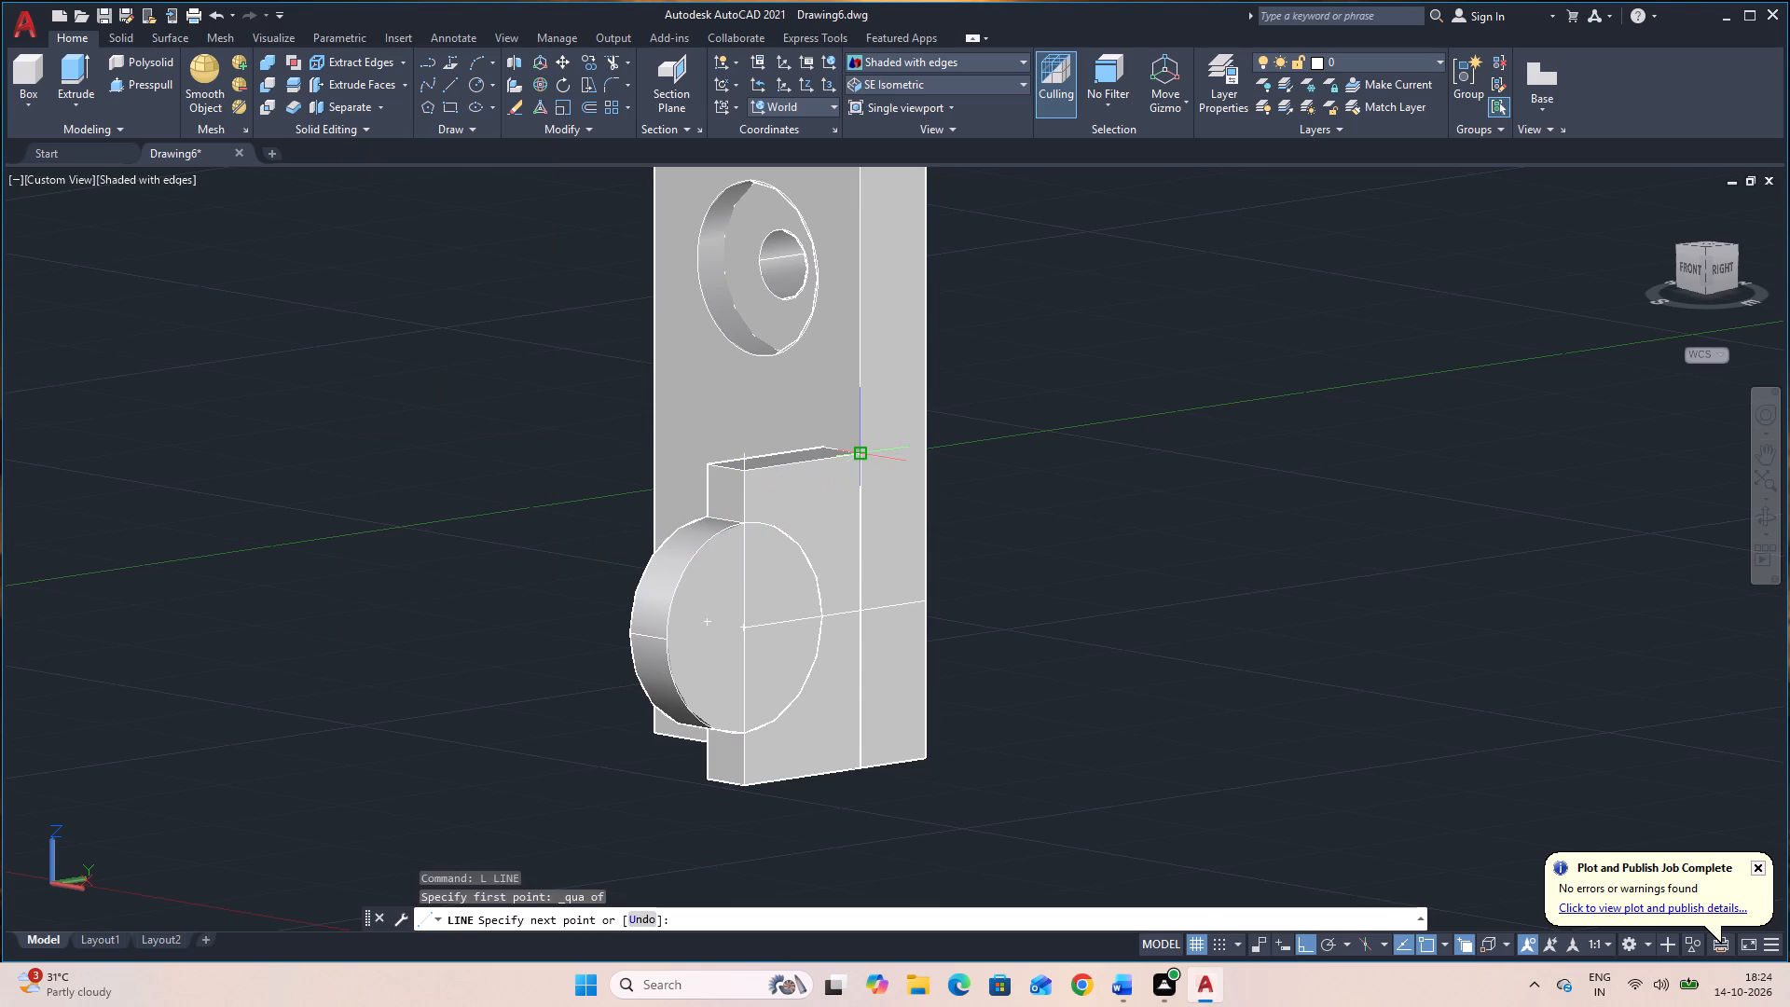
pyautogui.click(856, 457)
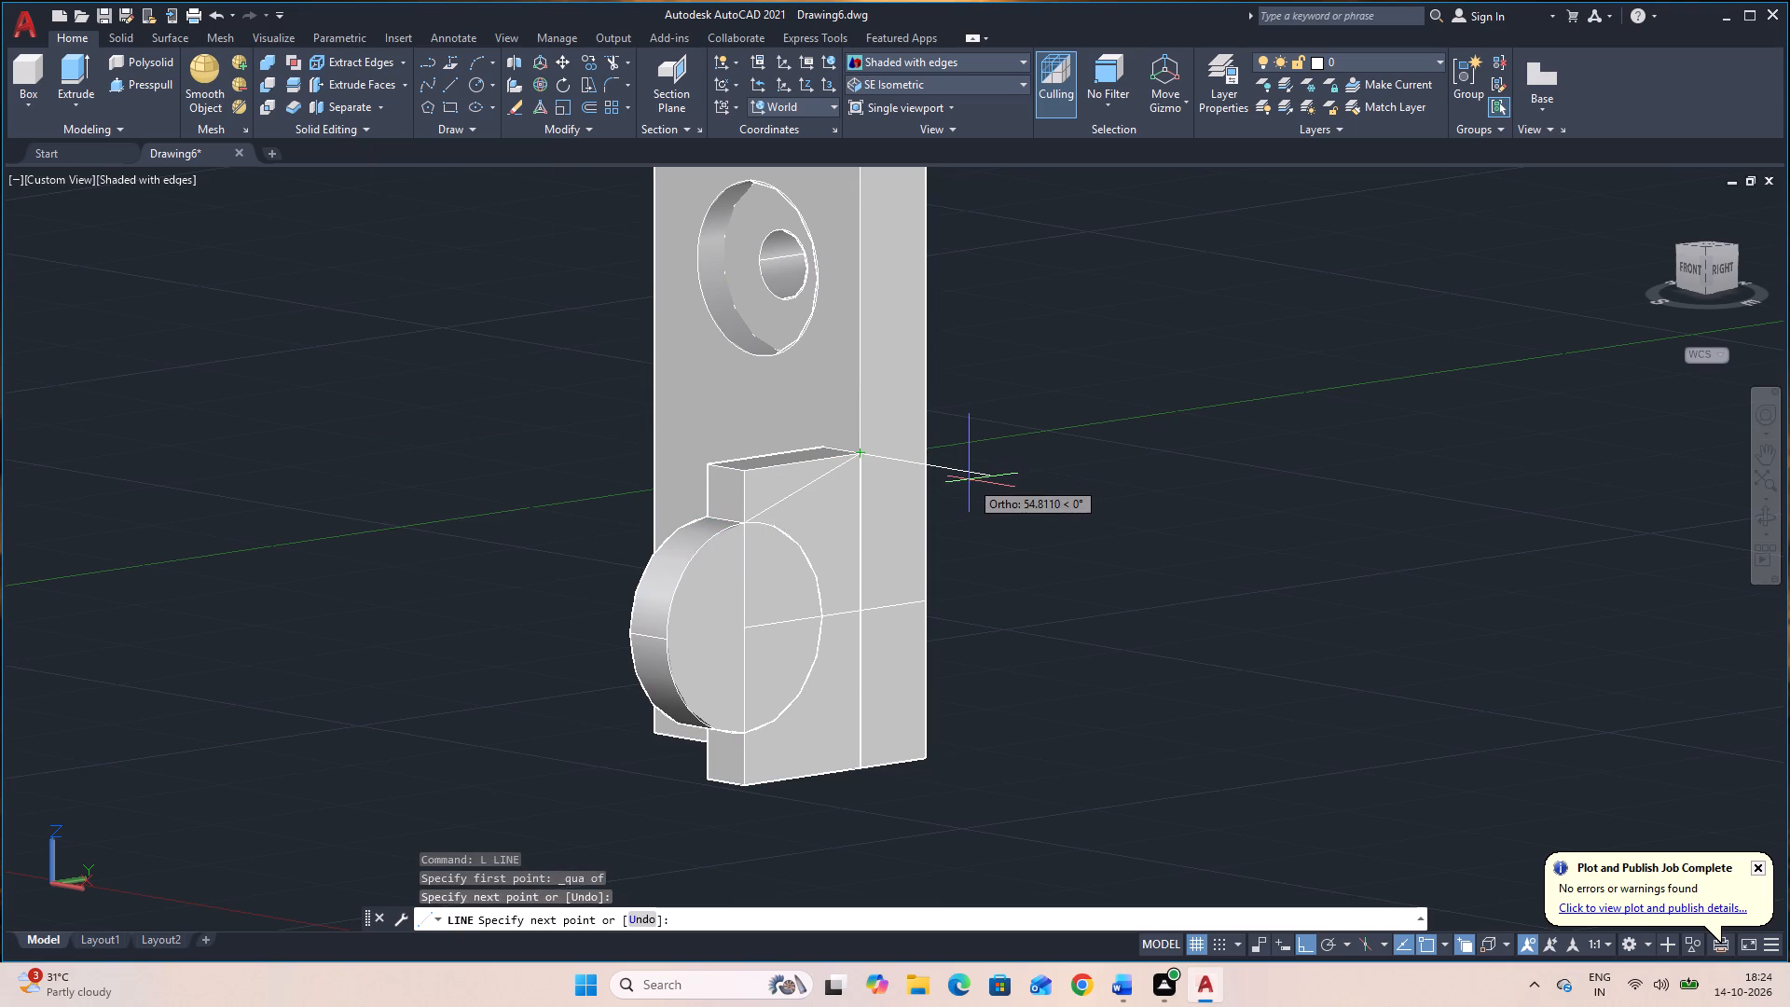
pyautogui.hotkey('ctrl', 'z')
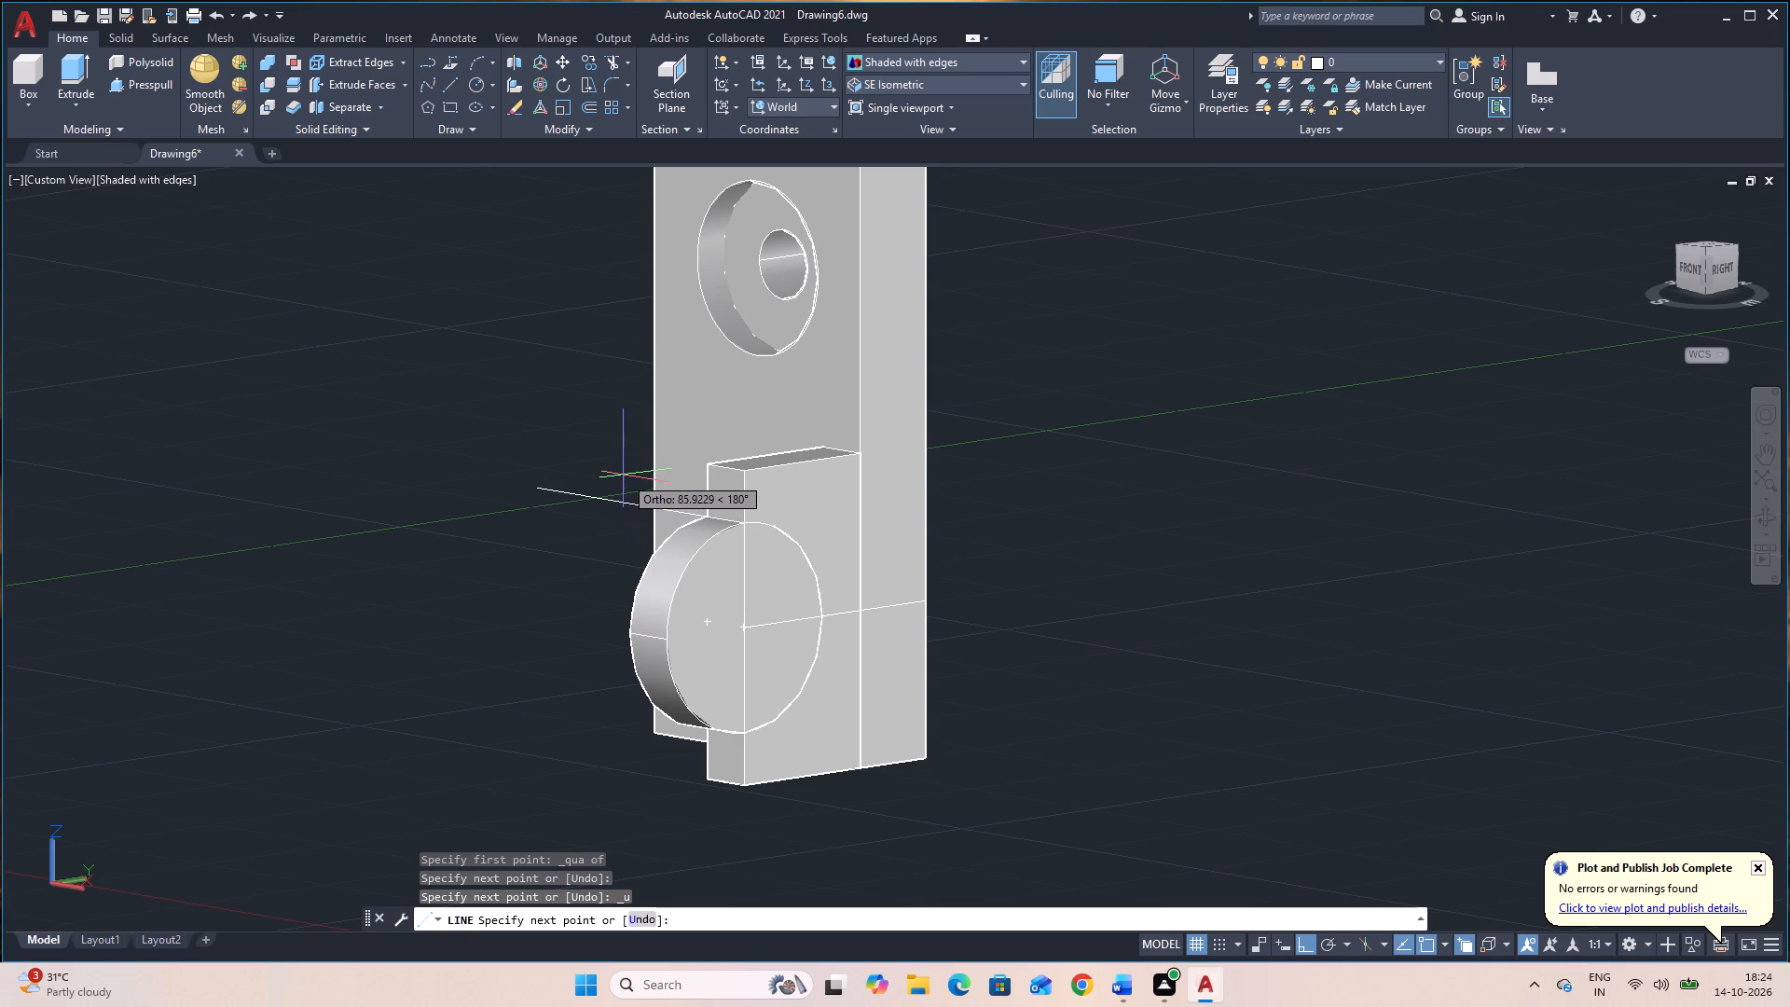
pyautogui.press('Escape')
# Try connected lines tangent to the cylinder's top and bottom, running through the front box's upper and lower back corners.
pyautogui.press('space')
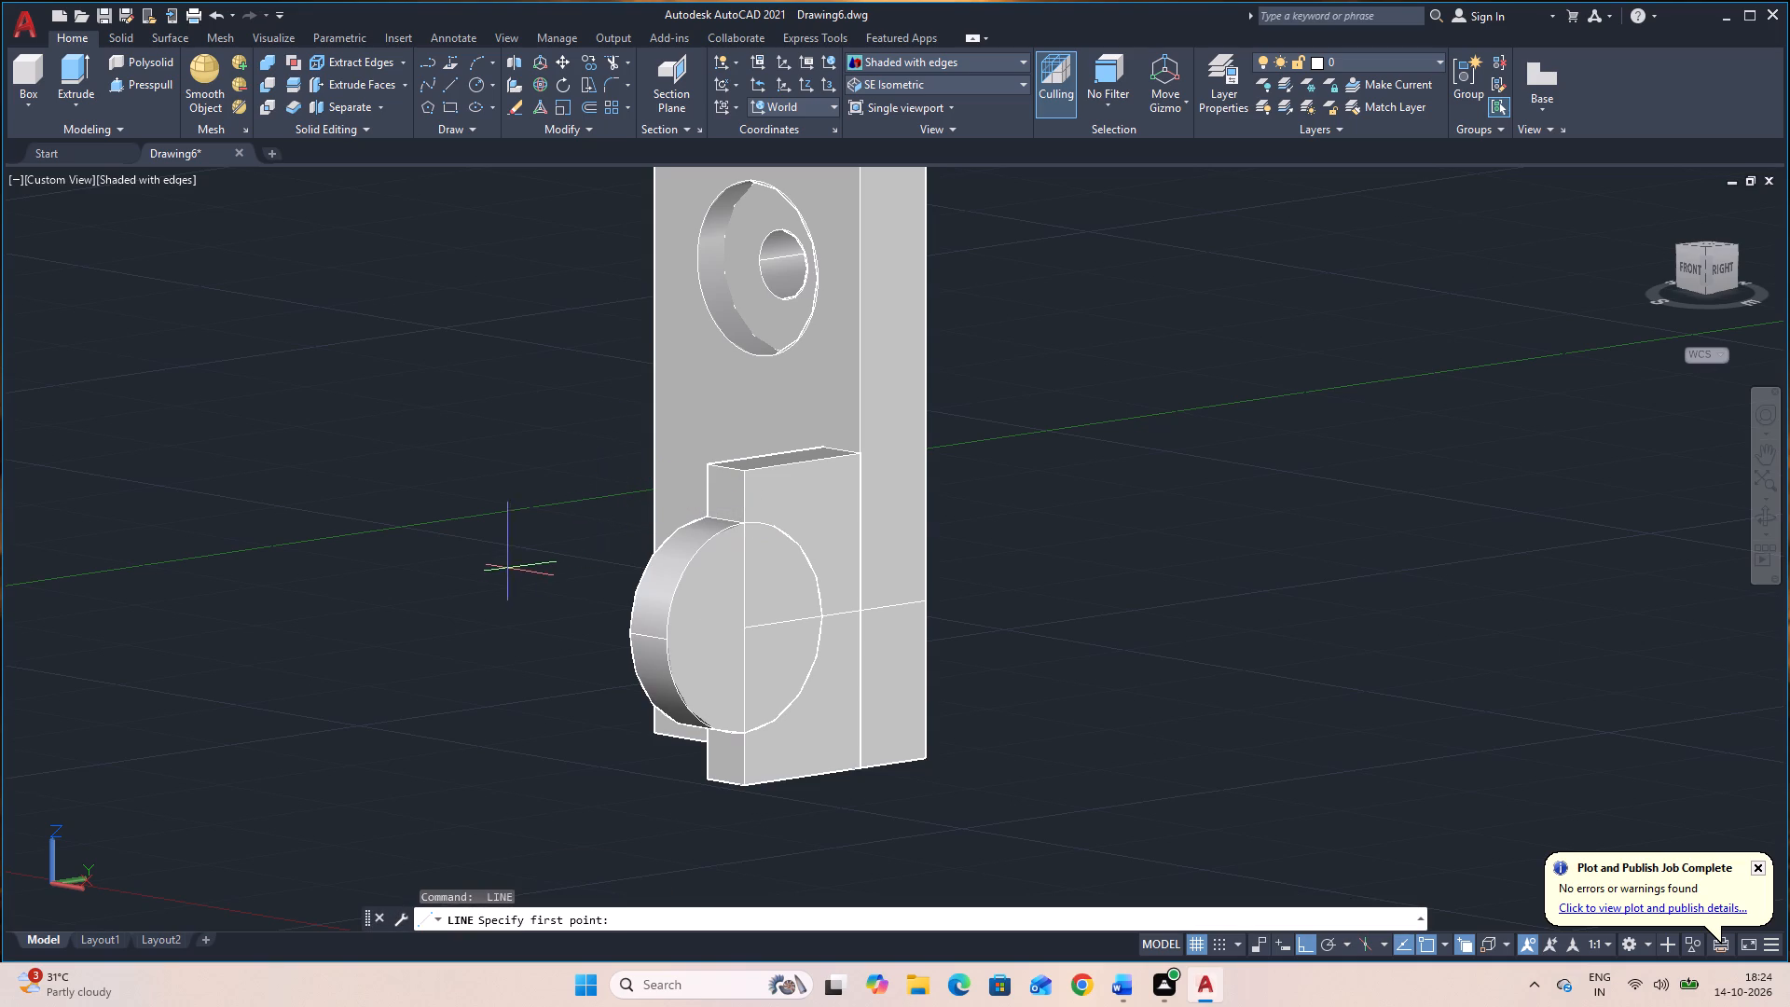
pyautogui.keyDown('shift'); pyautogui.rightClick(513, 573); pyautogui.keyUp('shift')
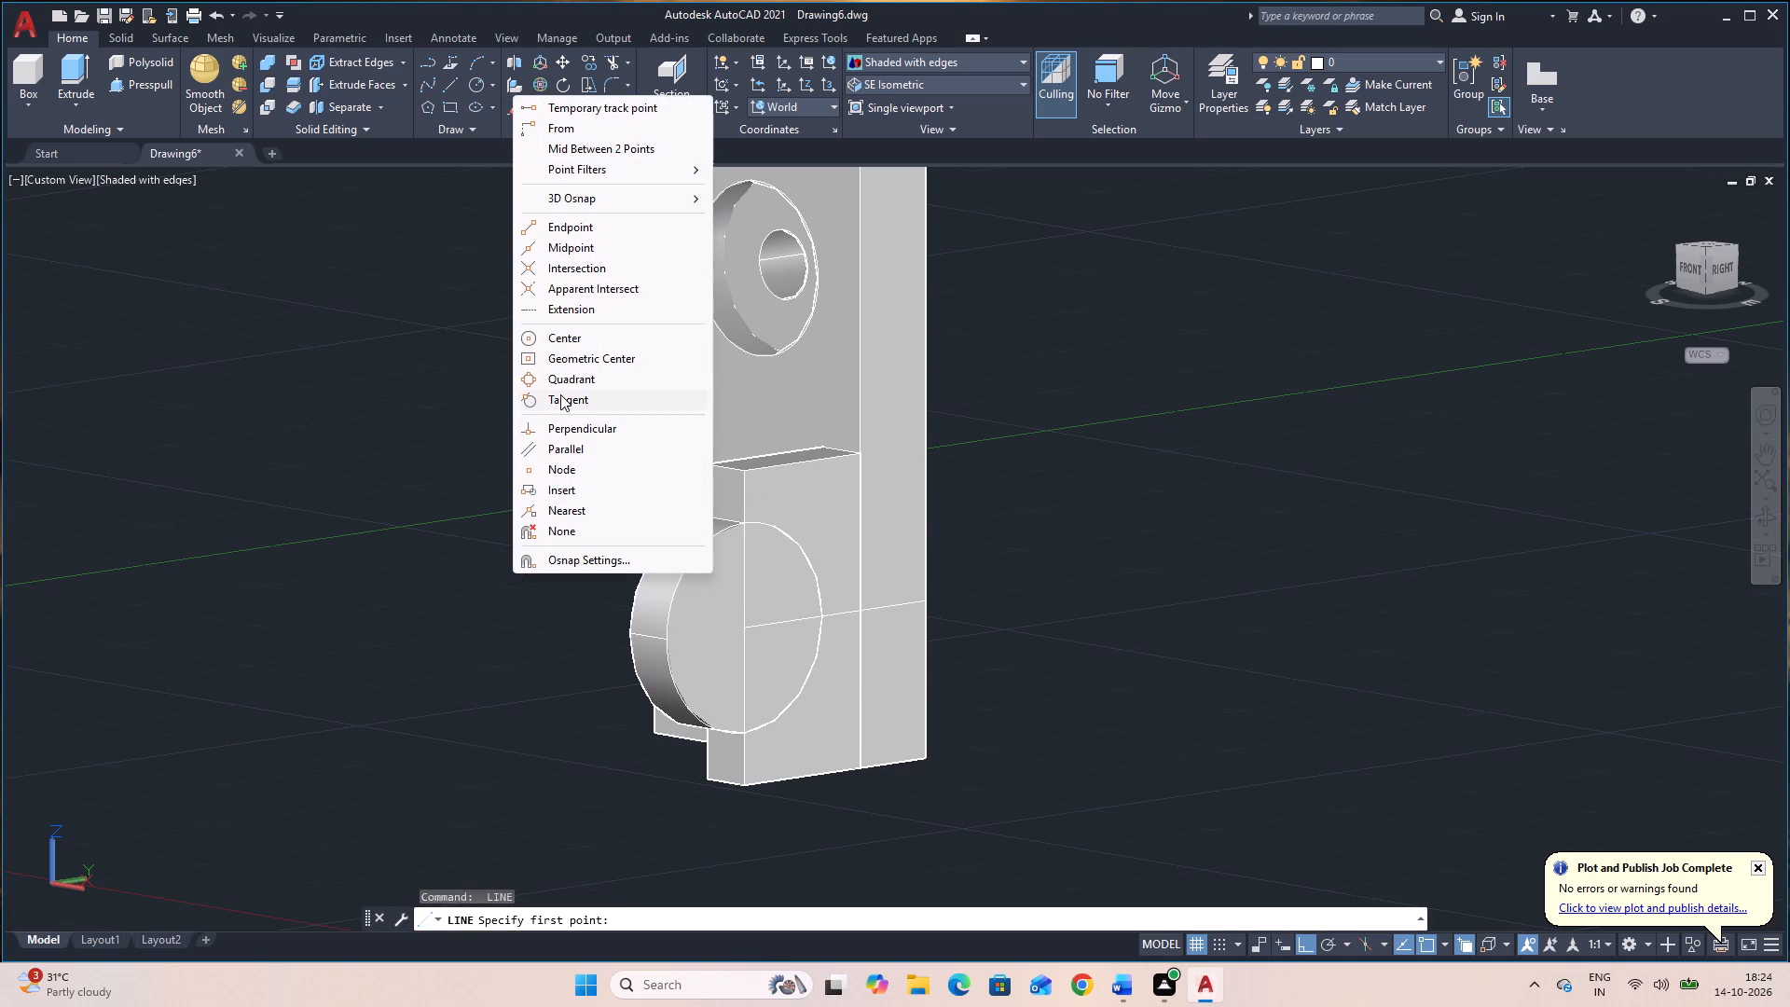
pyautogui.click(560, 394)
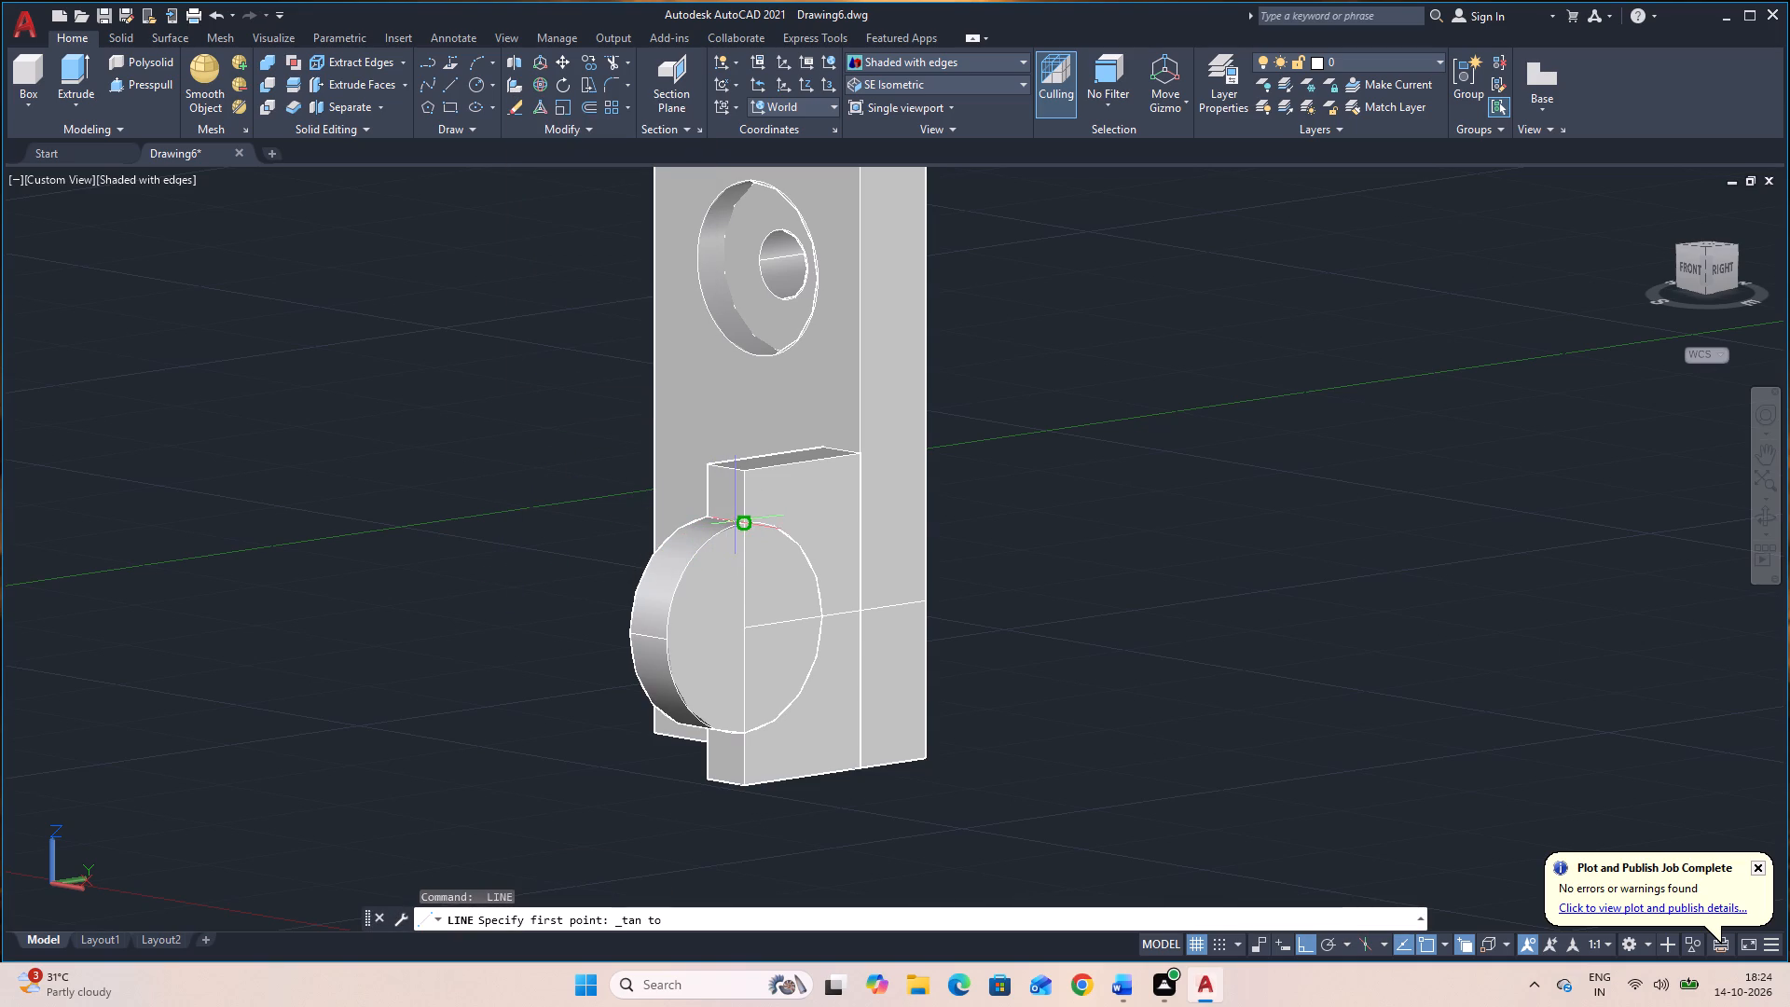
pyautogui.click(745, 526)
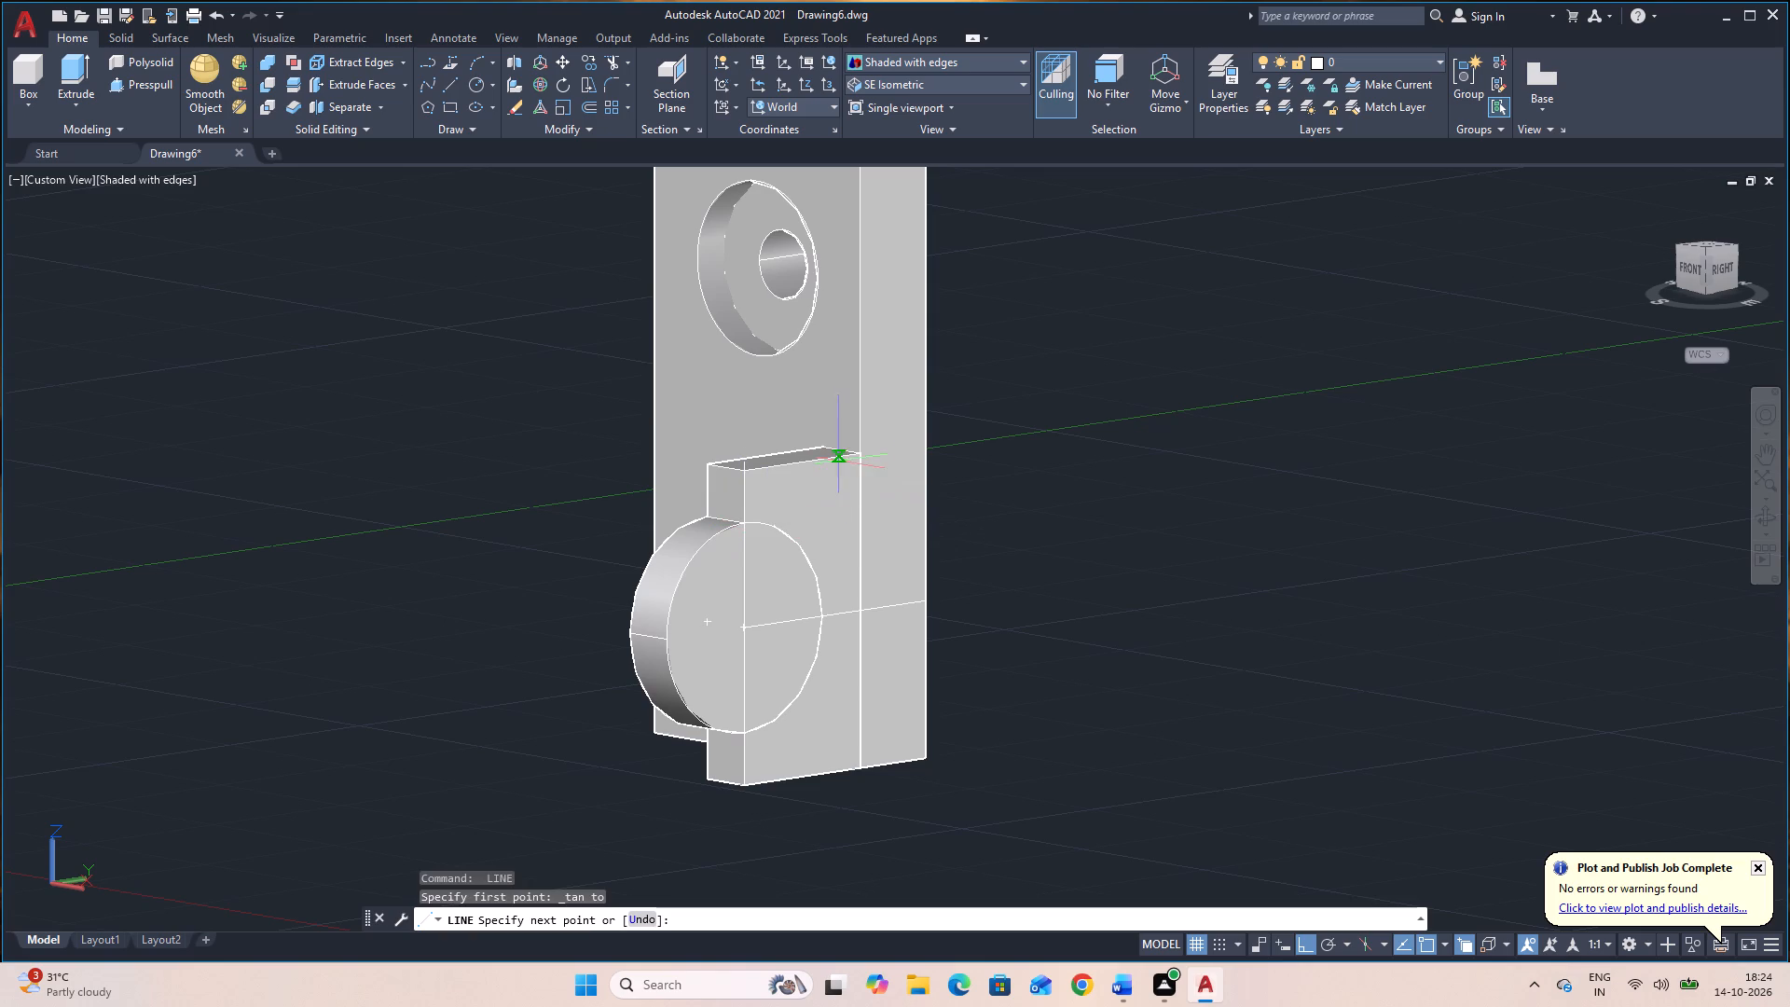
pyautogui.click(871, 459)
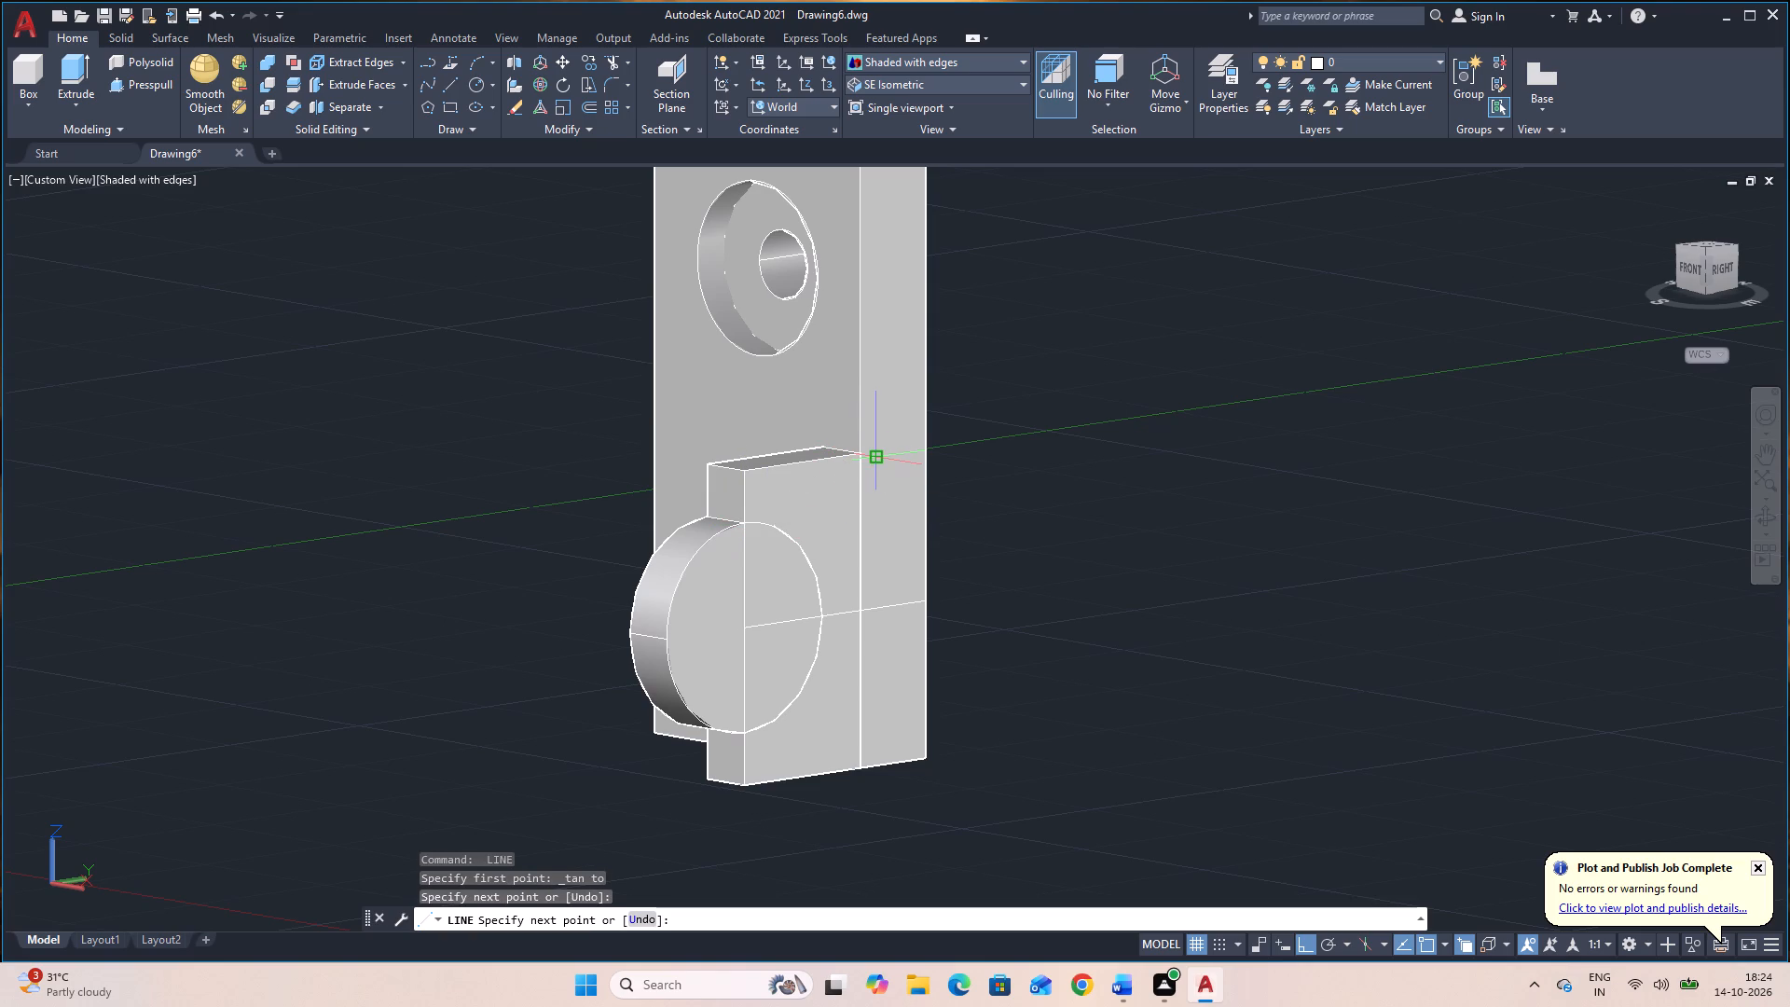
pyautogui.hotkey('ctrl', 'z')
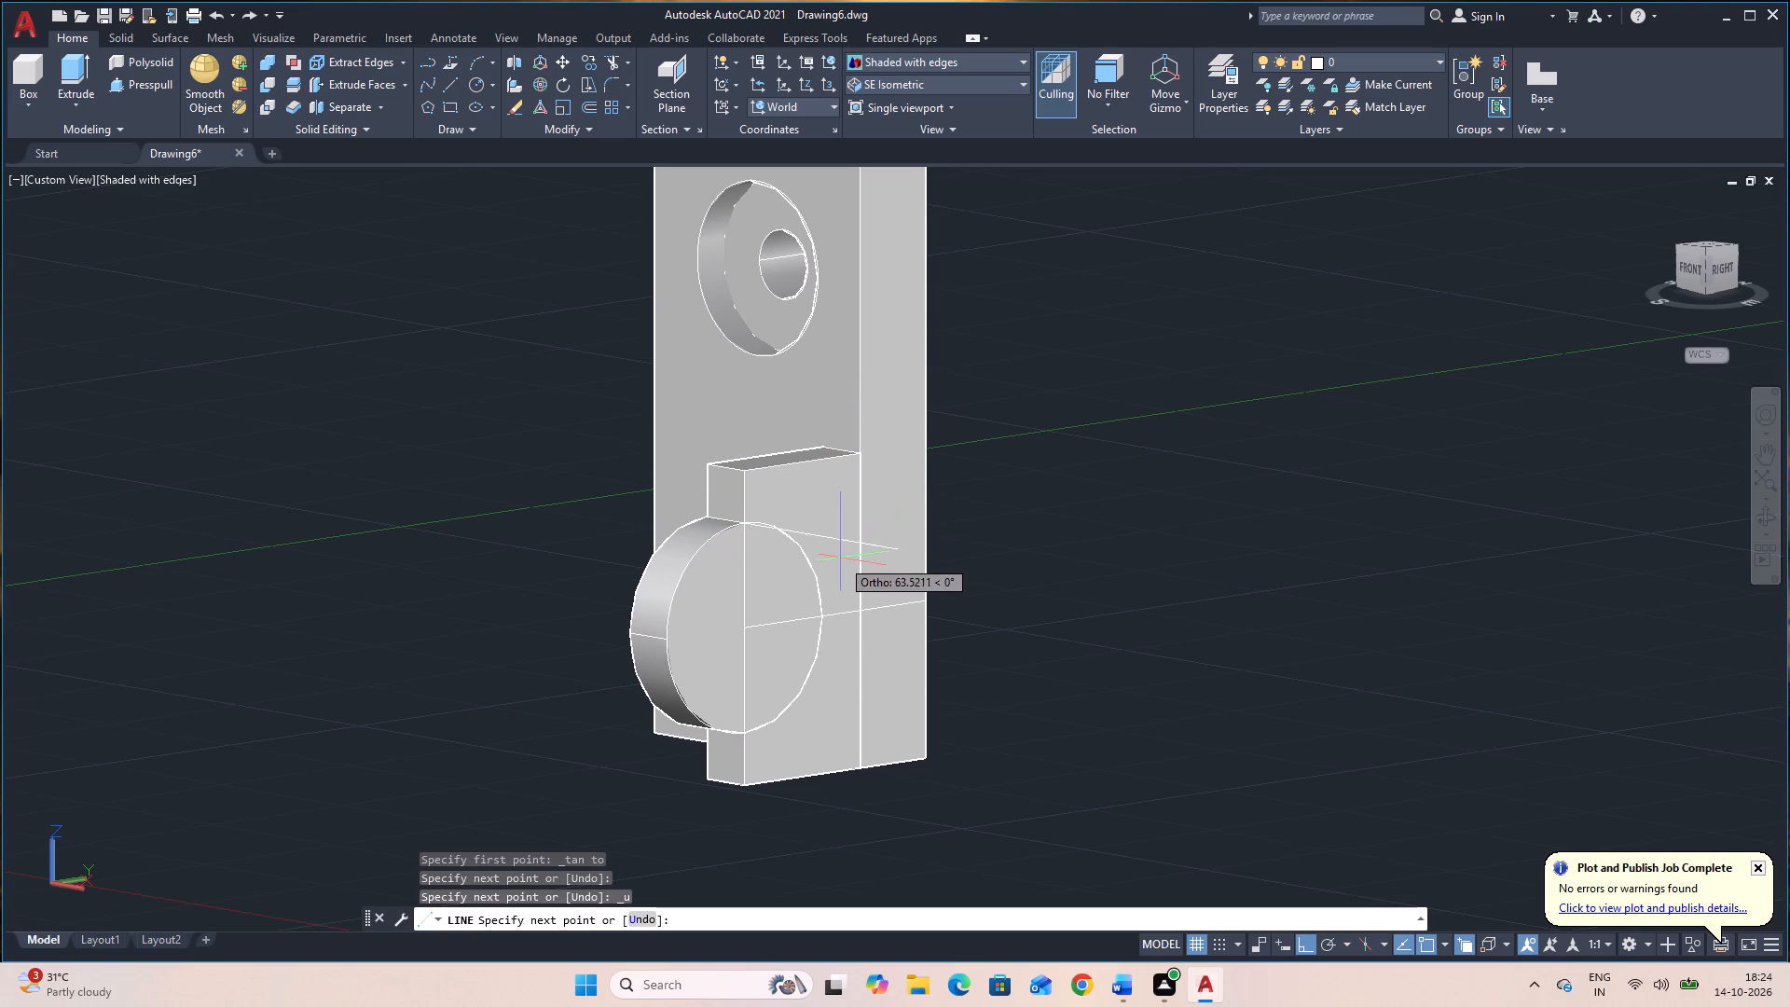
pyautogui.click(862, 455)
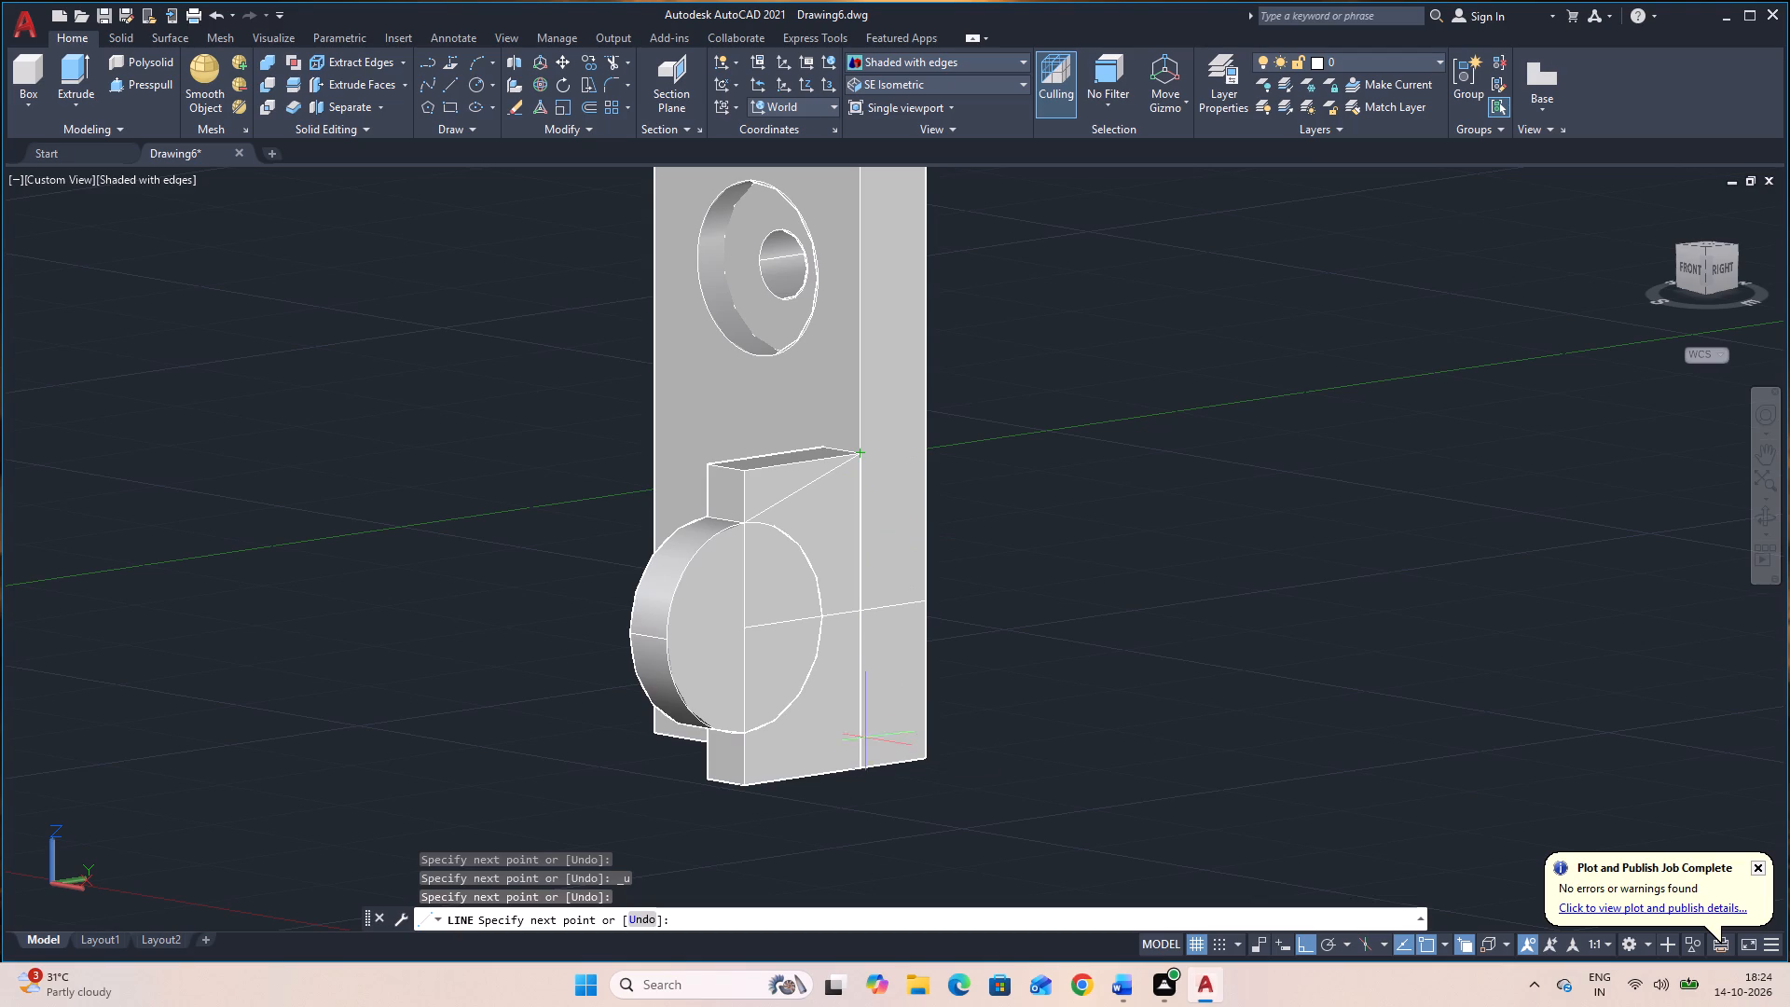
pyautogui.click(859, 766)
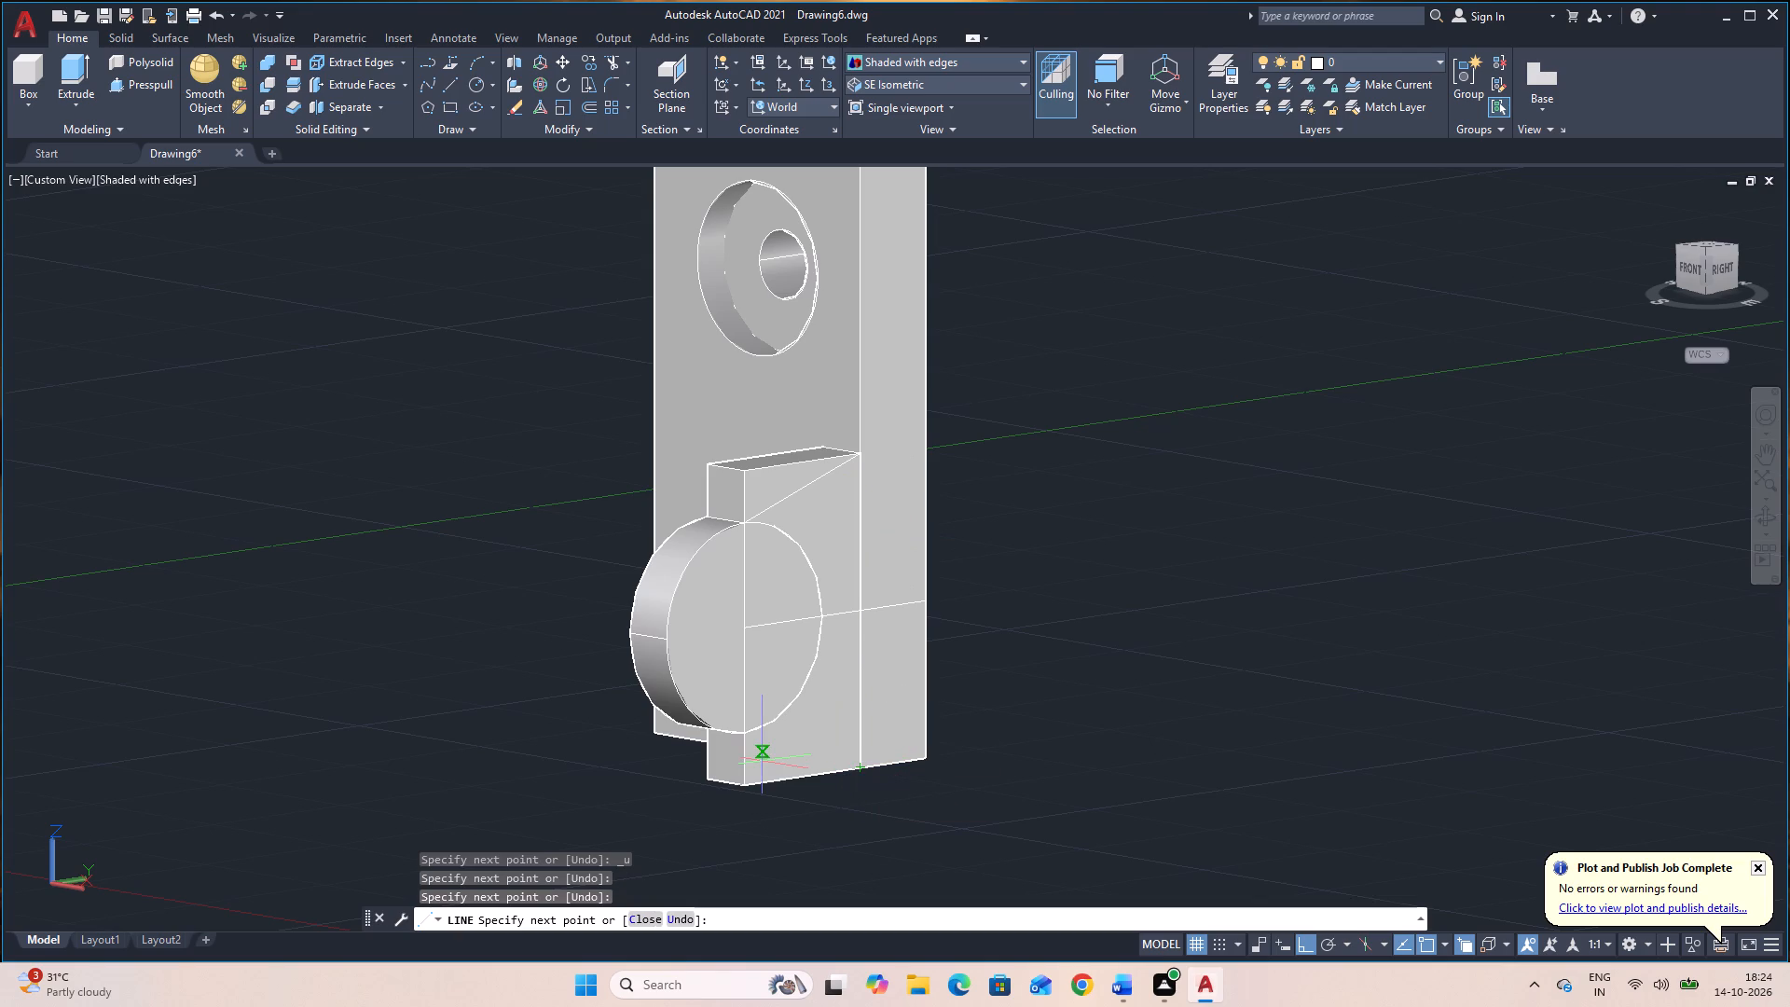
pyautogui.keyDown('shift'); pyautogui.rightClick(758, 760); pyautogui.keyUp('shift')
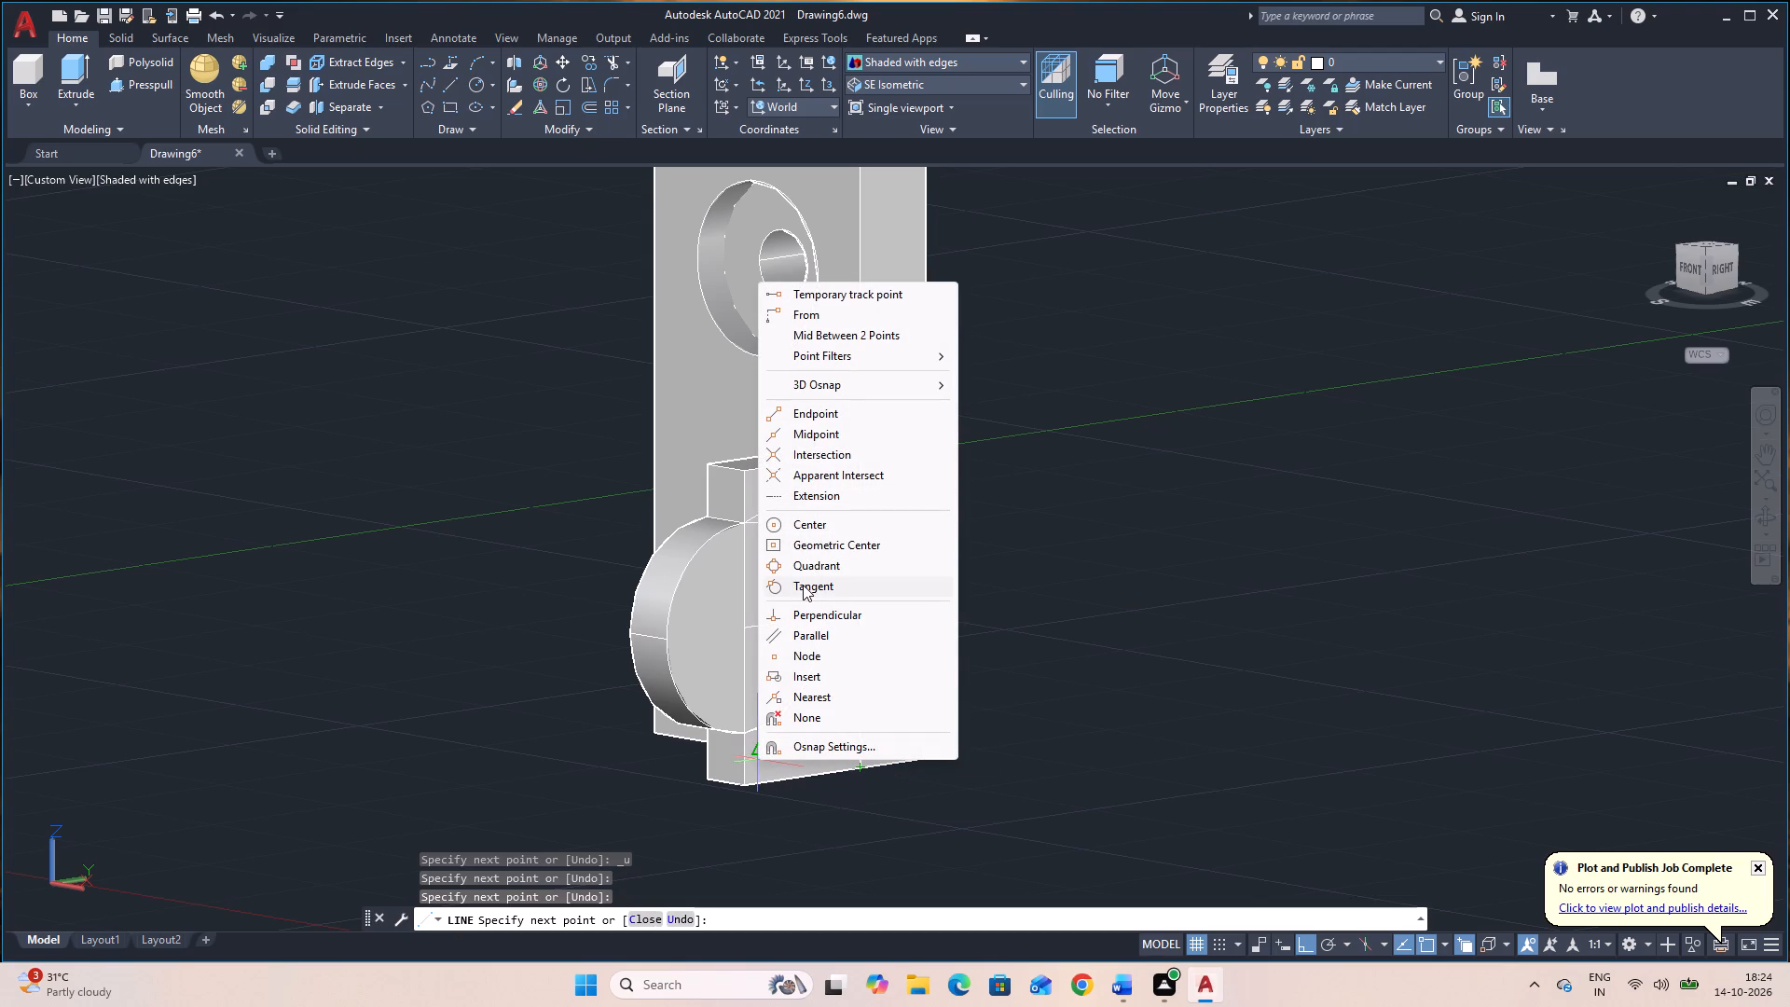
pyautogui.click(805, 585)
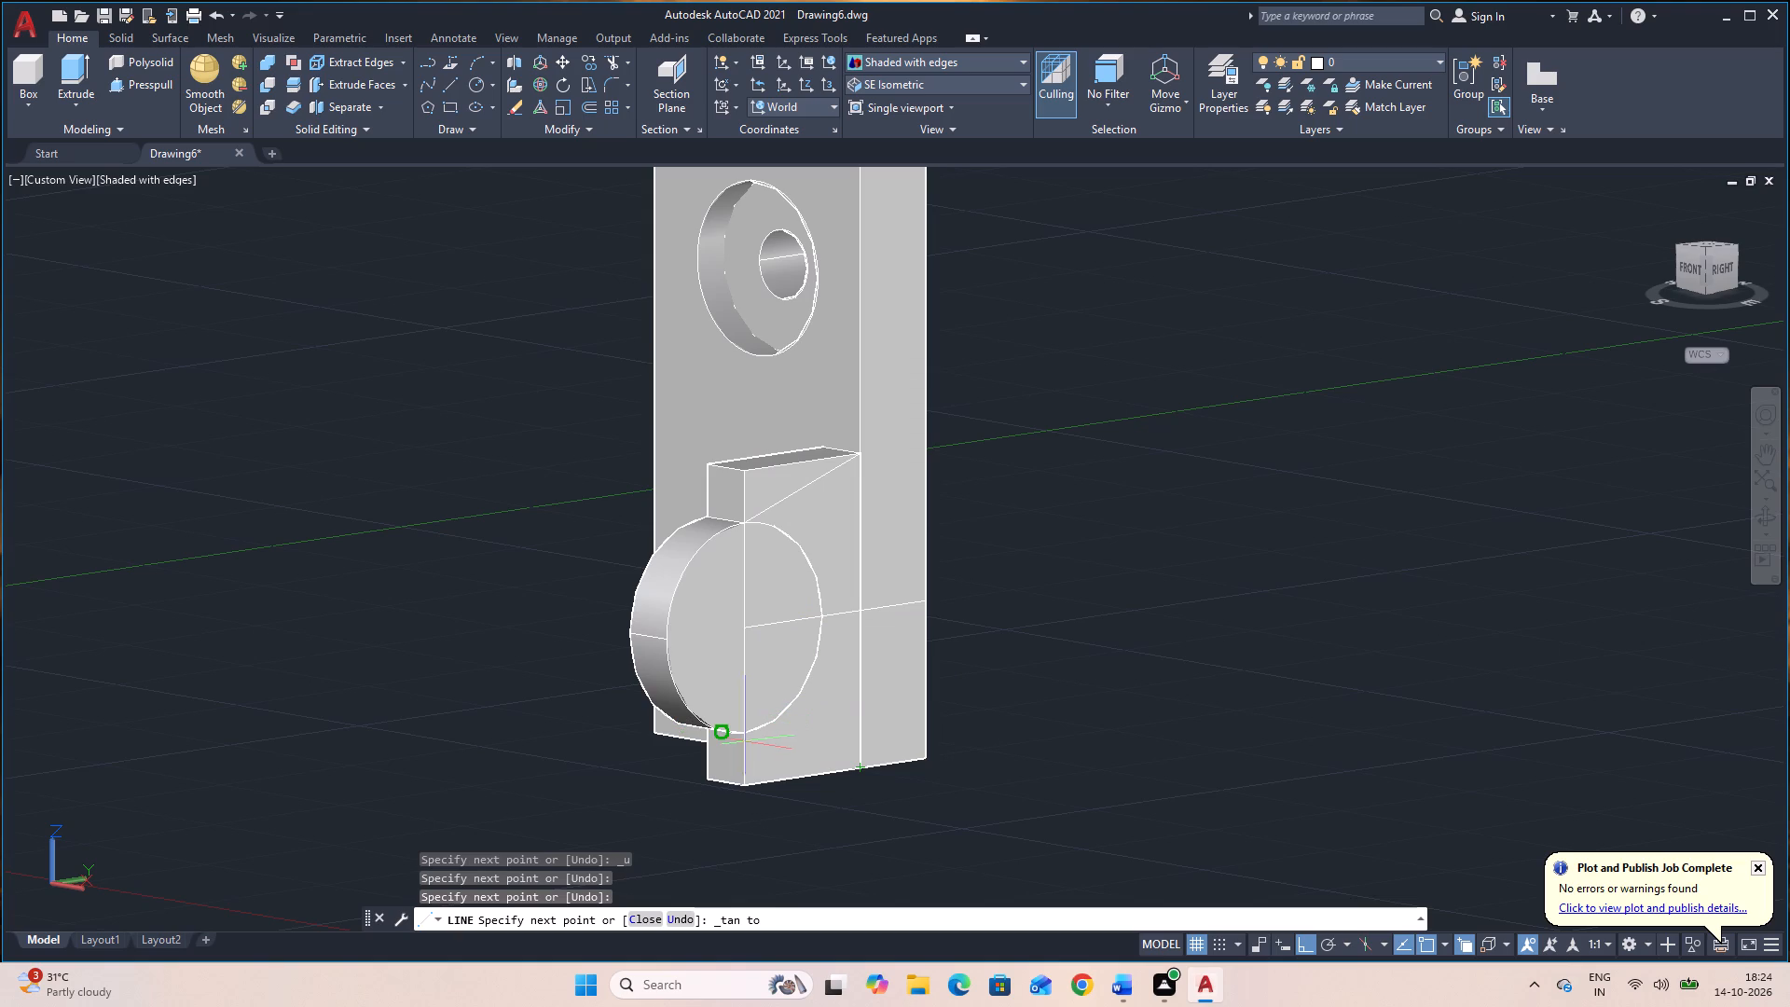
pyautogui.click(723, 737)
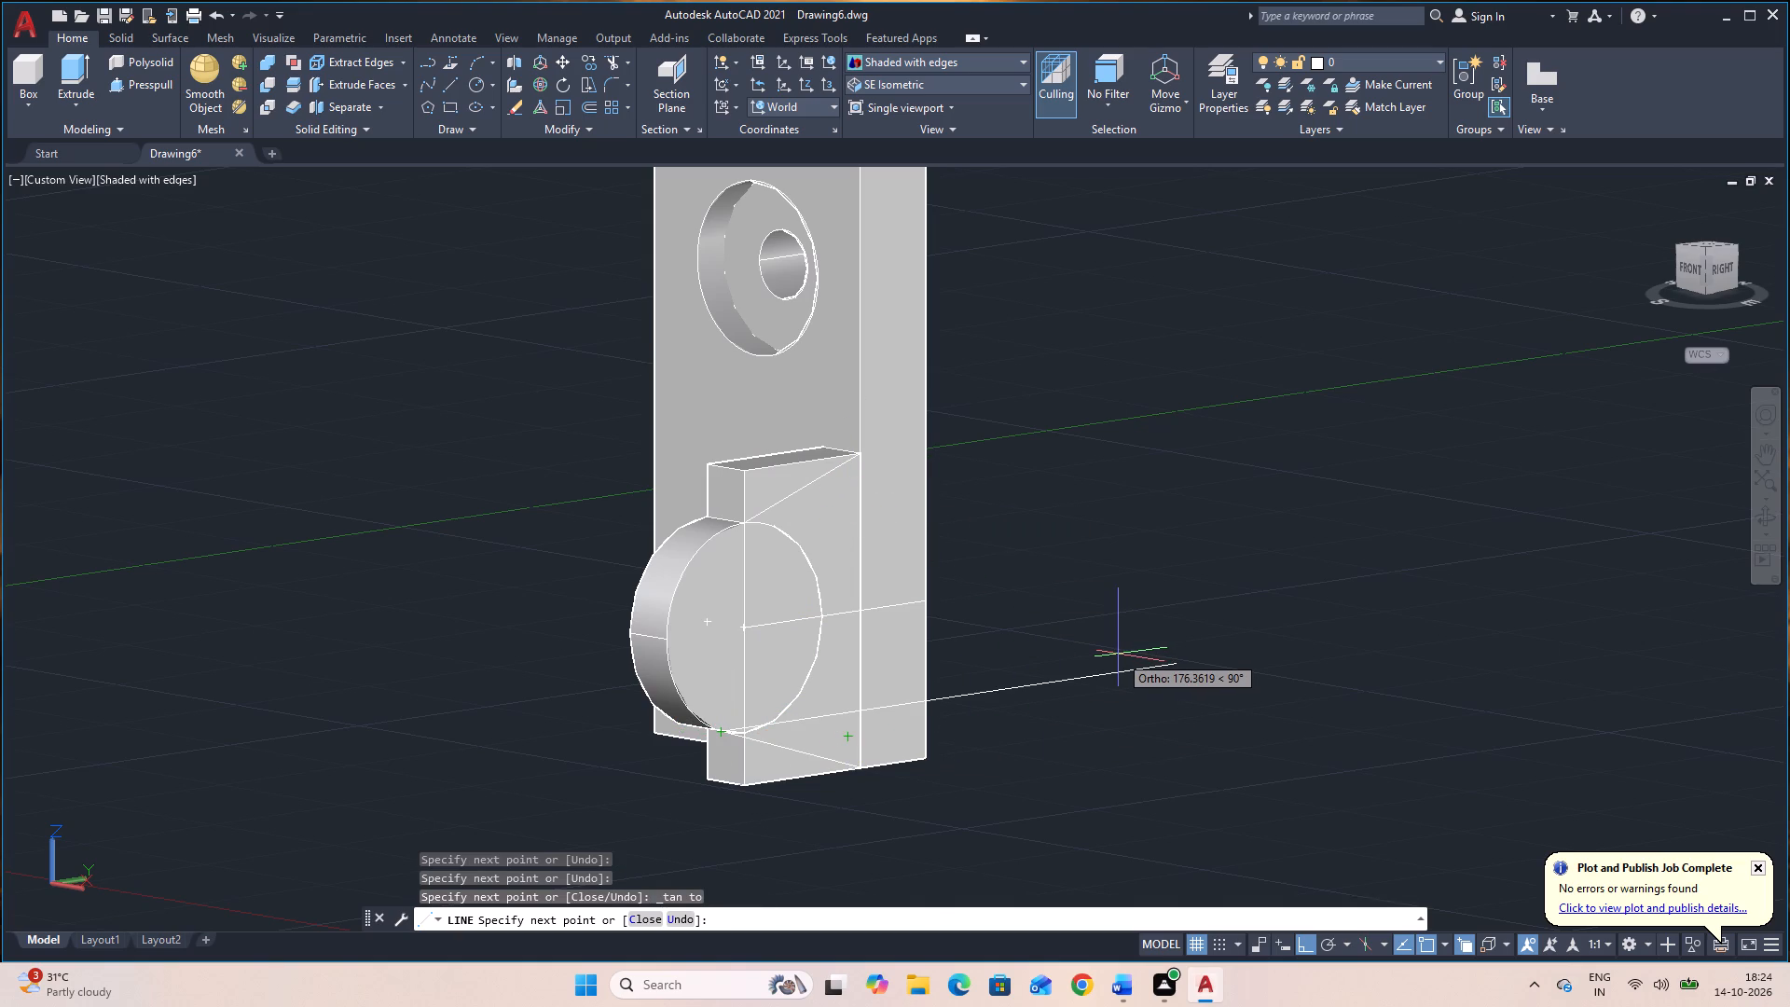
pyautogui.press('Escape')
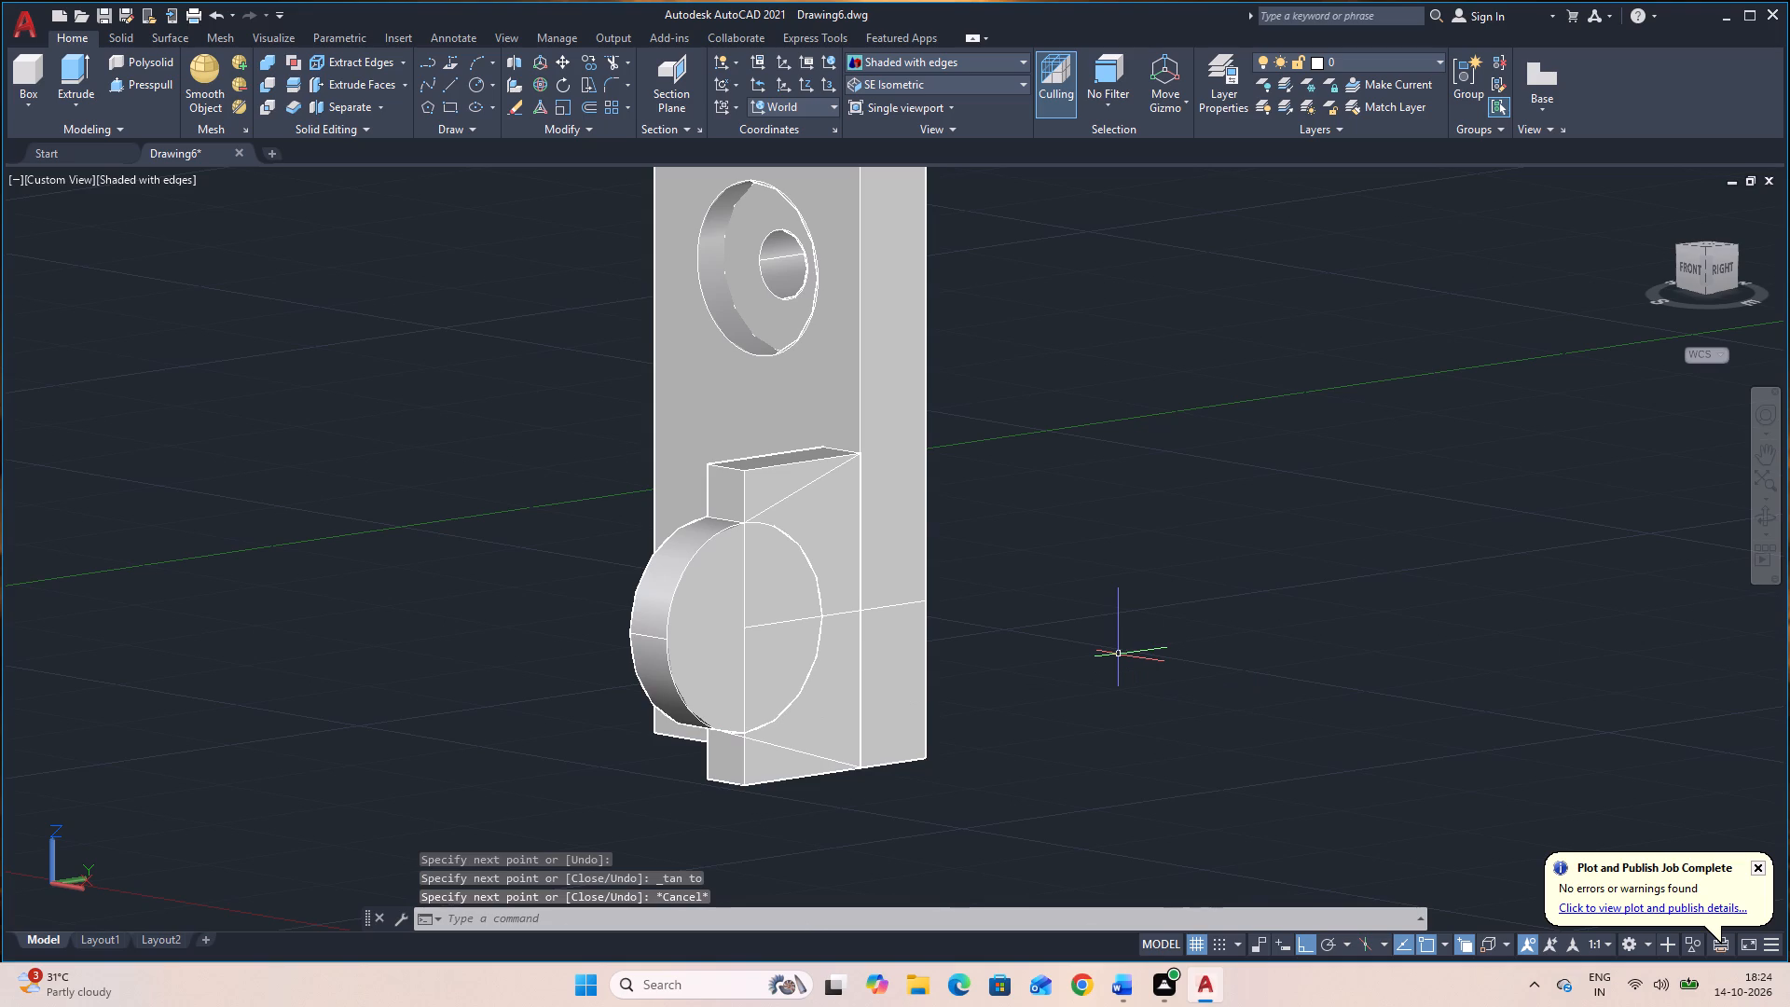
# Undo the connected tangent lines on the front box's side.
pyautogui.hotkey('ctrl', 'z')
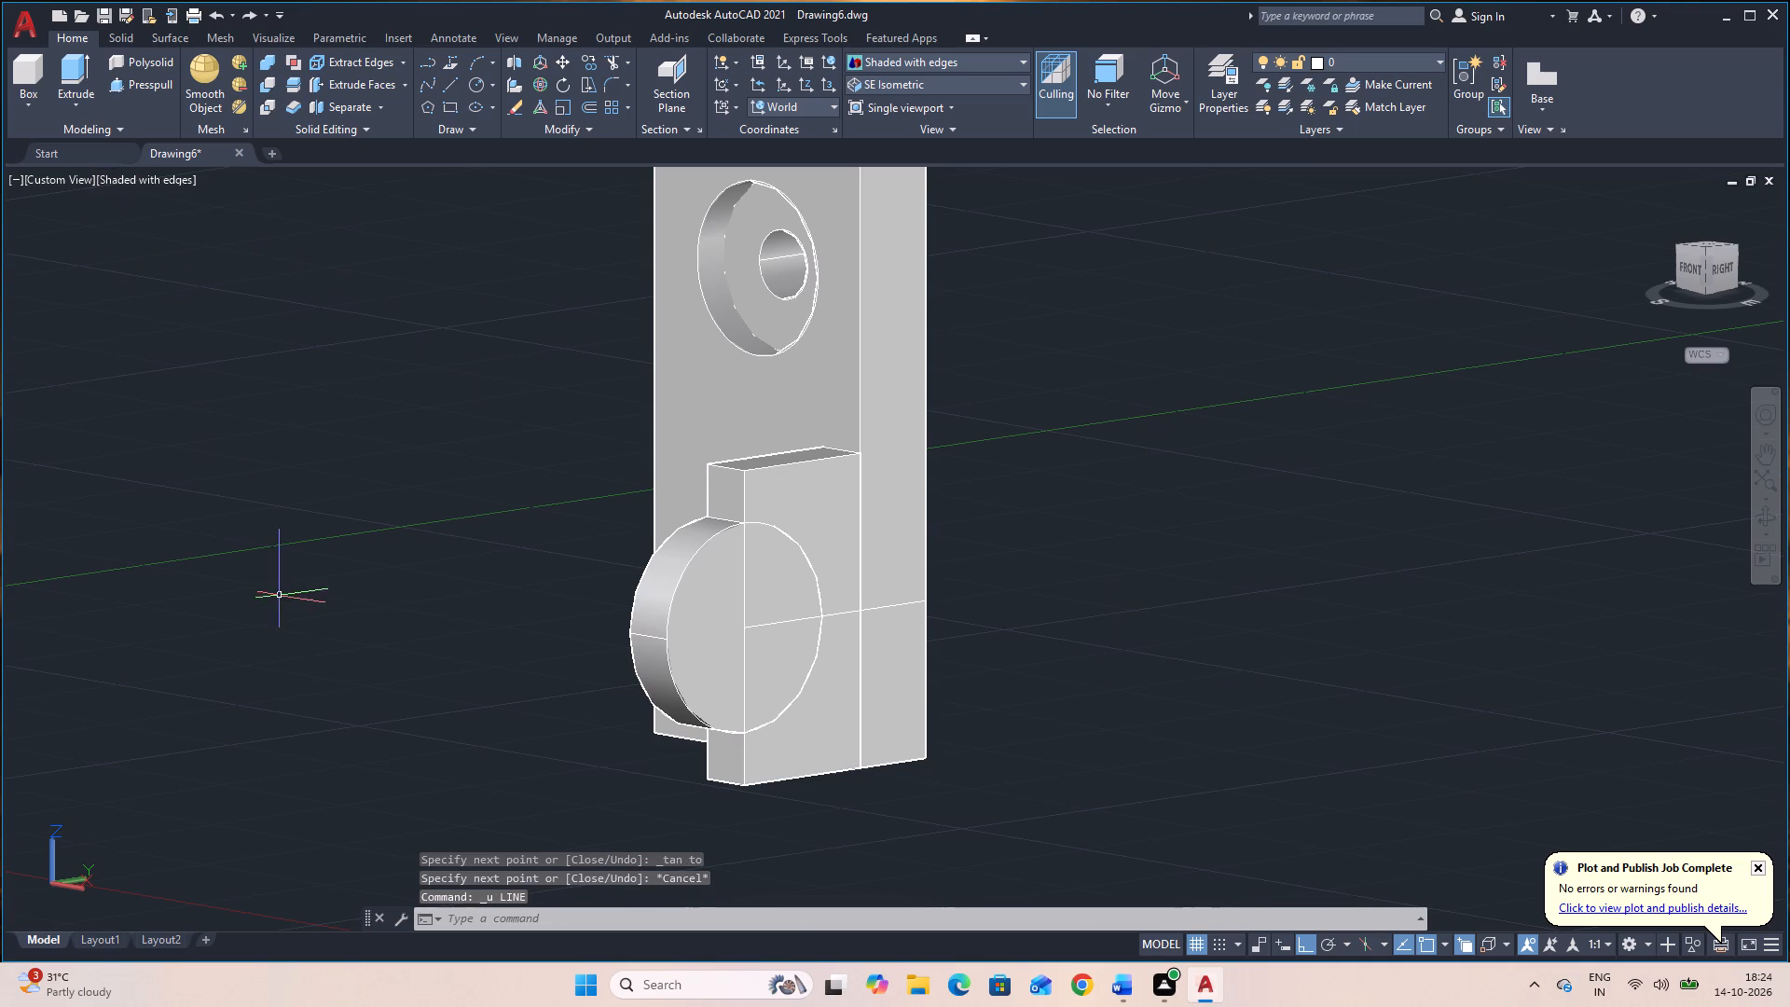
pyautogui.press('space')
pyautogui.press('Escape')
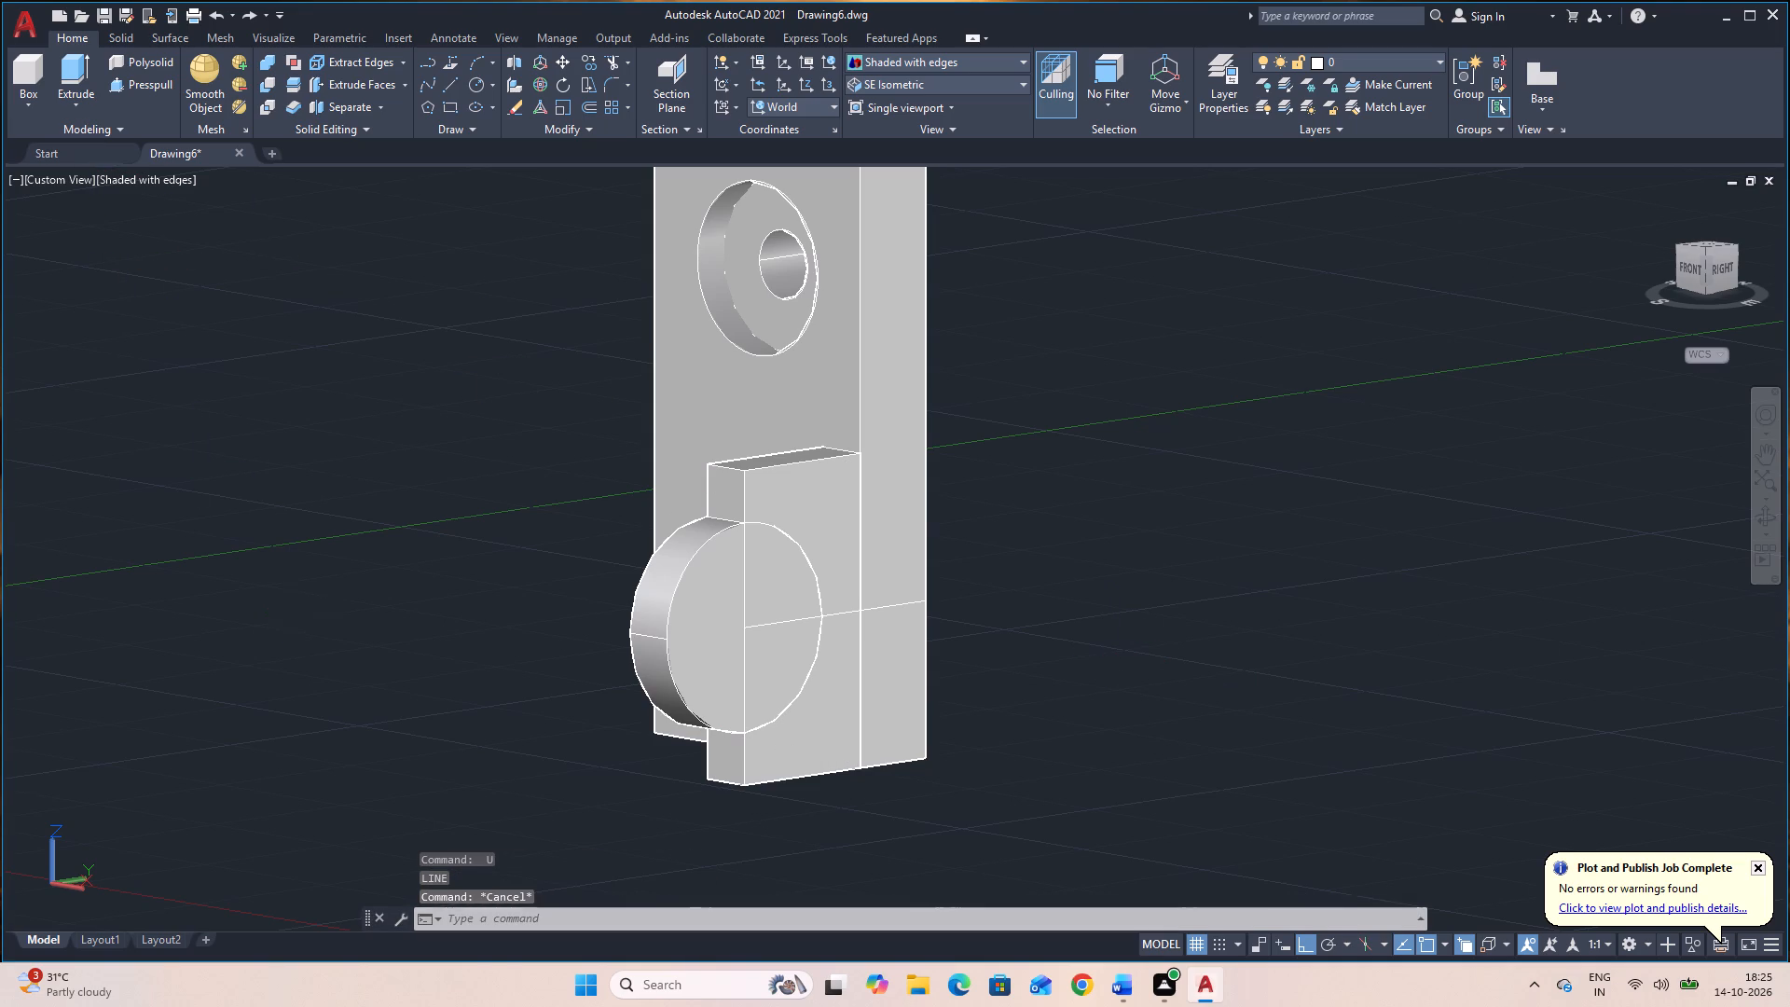
# Draw connected lines from the cylinder's top quadrant to the front box's upper back corner, lower back corner and the cylinder's bottom quadrant.
pyautogui.write('L')
pyautogui.press('space')
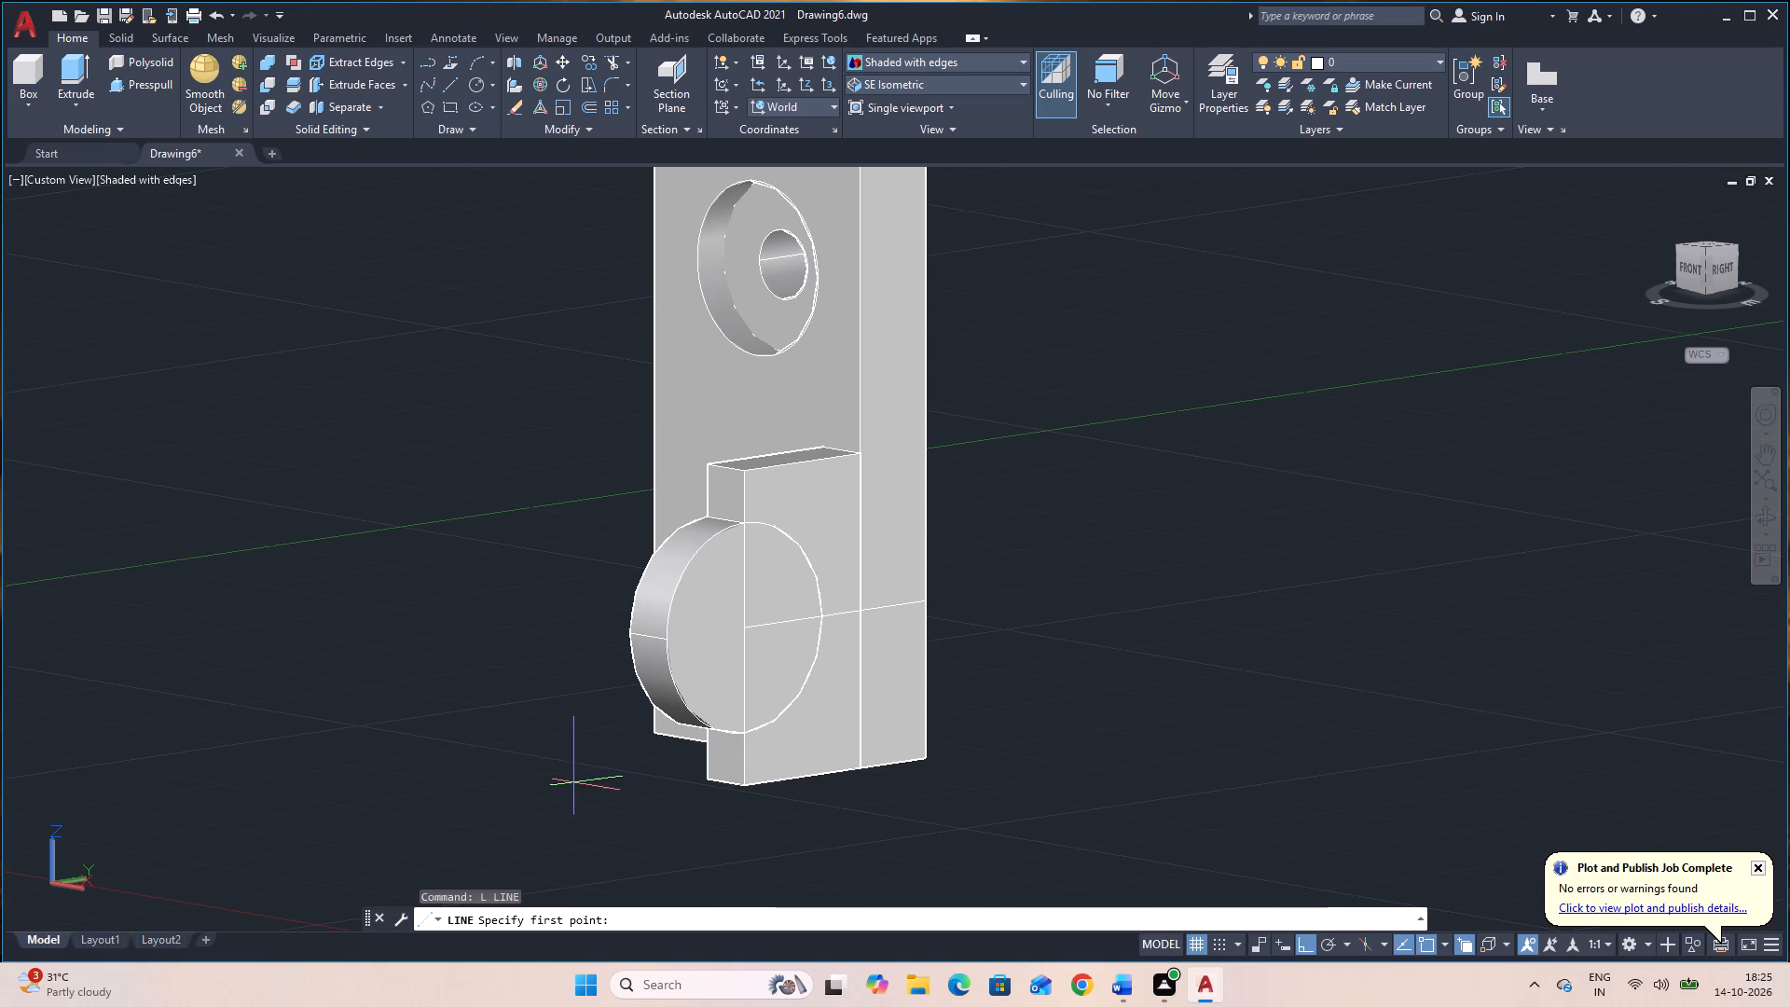
pyautogui.keyDown('shift'); pyautogui.rightClick(537, 754); pyautogui.keyUp('shift')
pyautogui.click(588, 564)
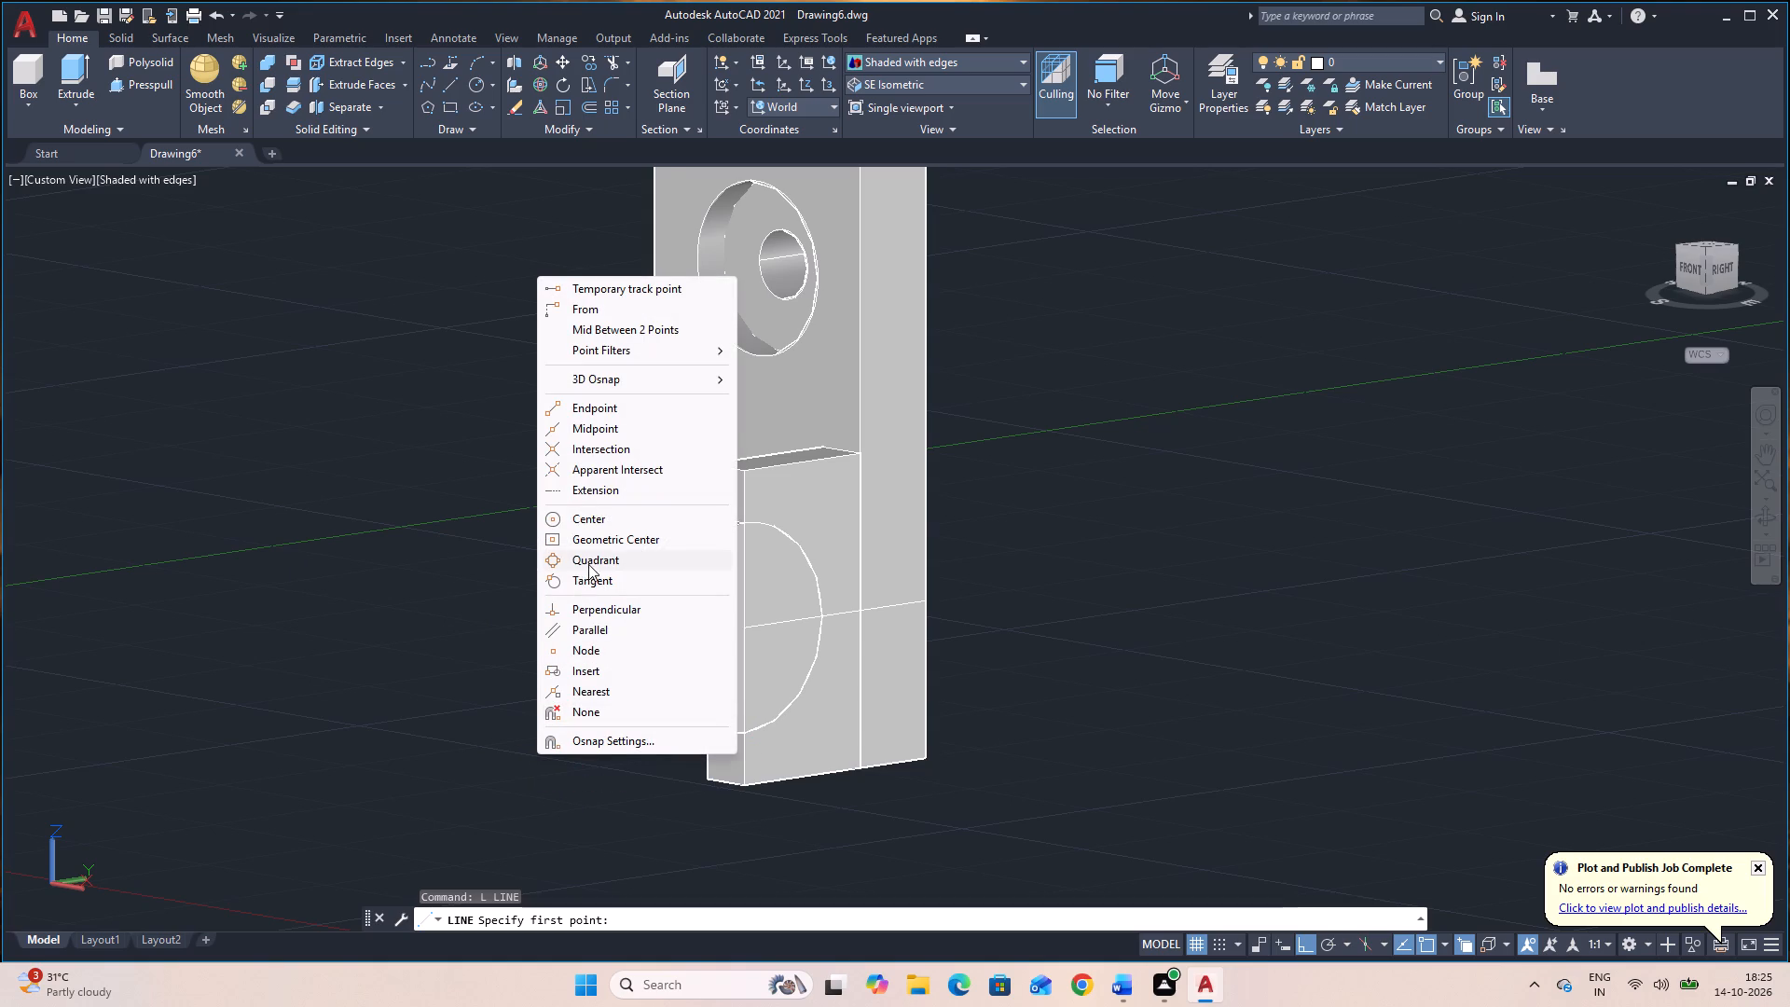
pyautogui.click(745, 524)
pyautogui.click(861, 460)
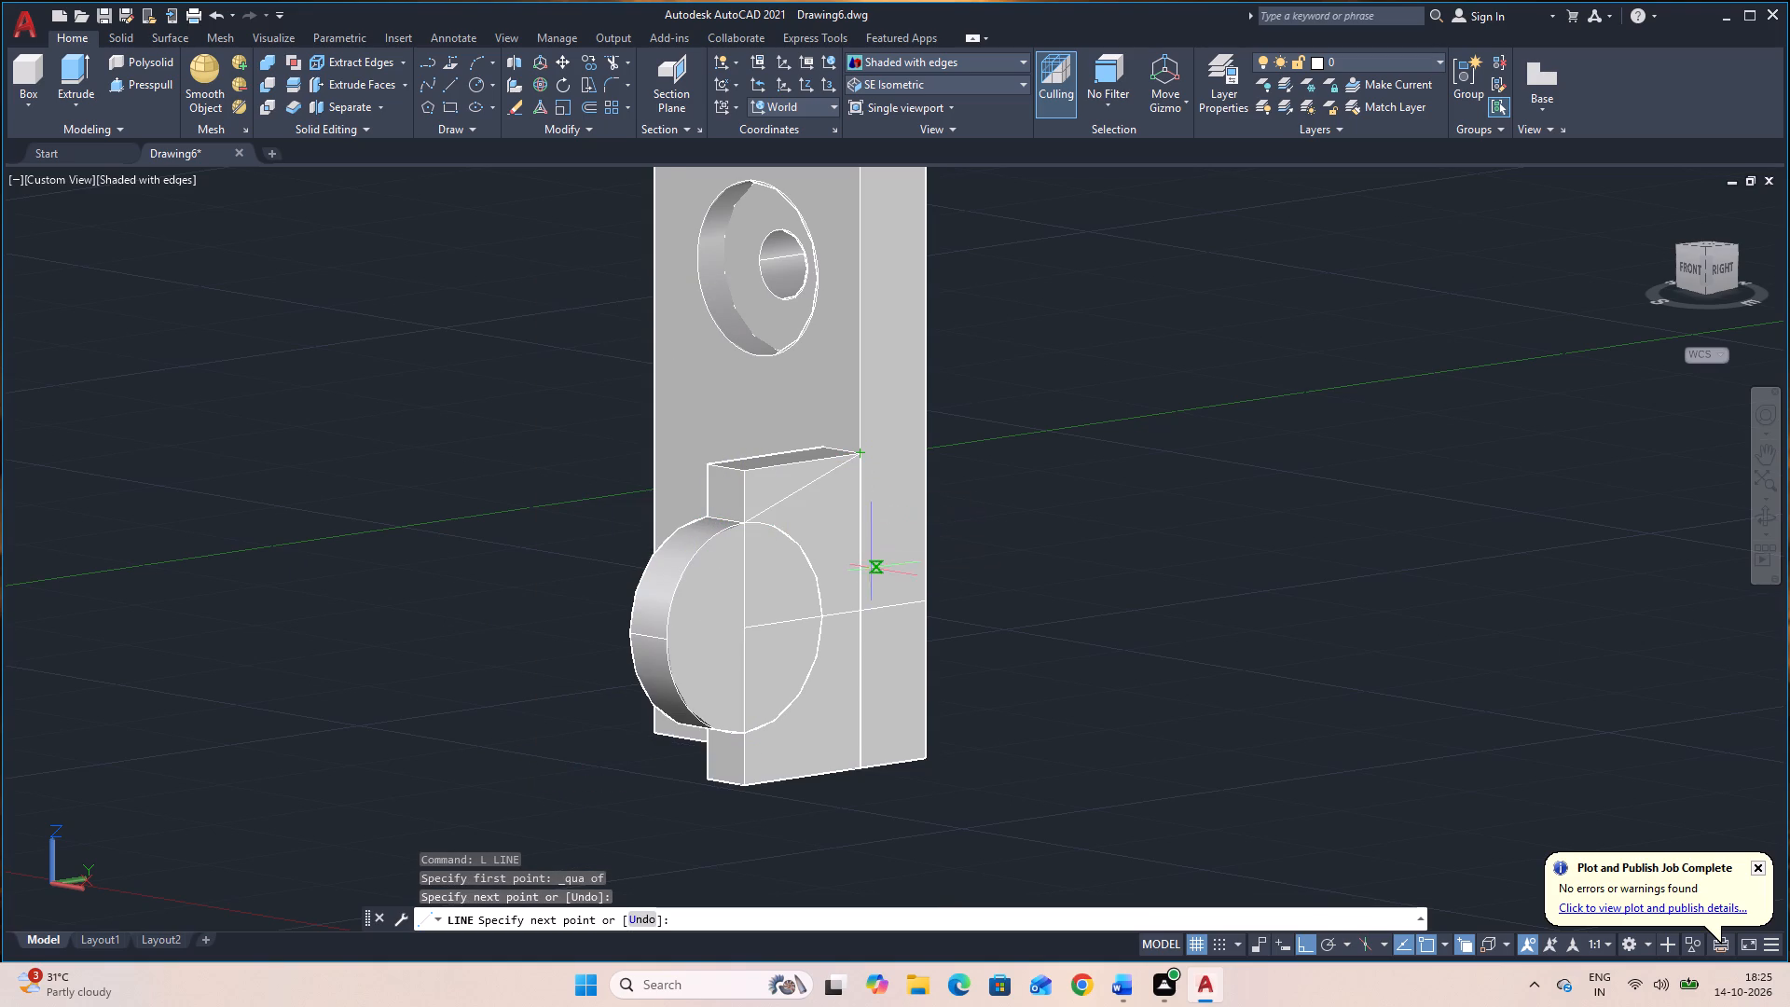
pyautogui.click(866, 766)
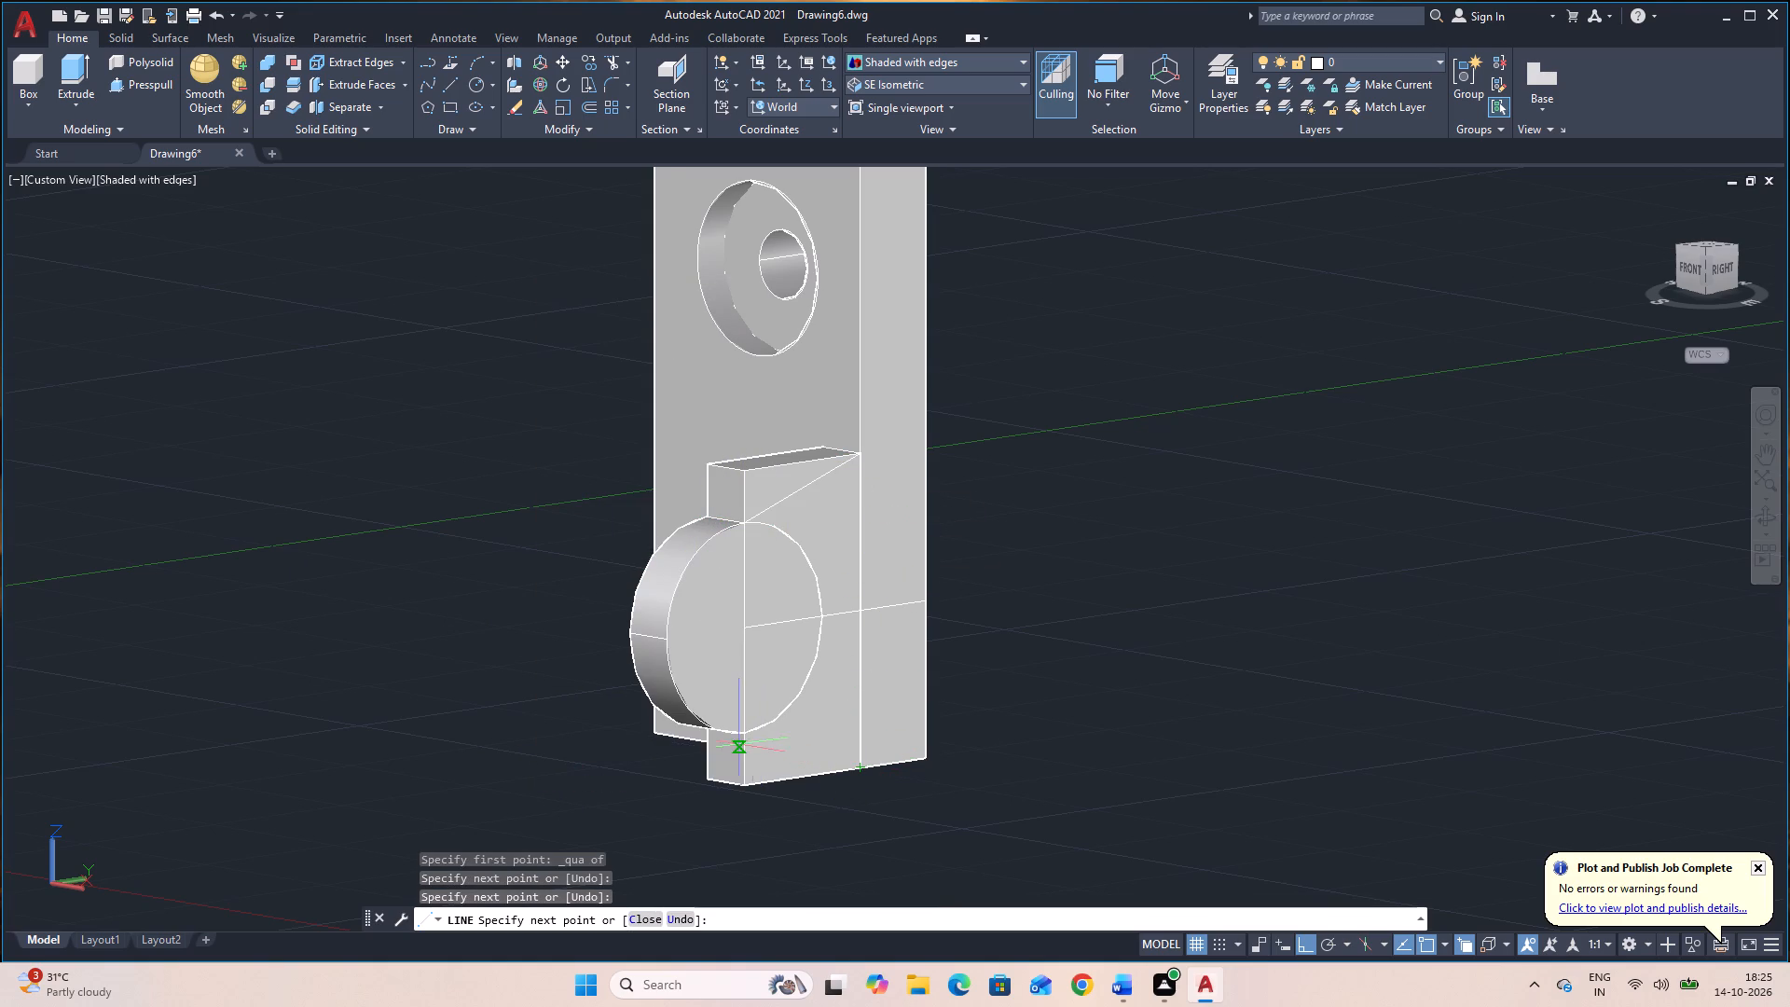
pyautogui.keyDown('shift'); pyautogui.rightClick(737, 728); pyautogui.keyUp('shift')
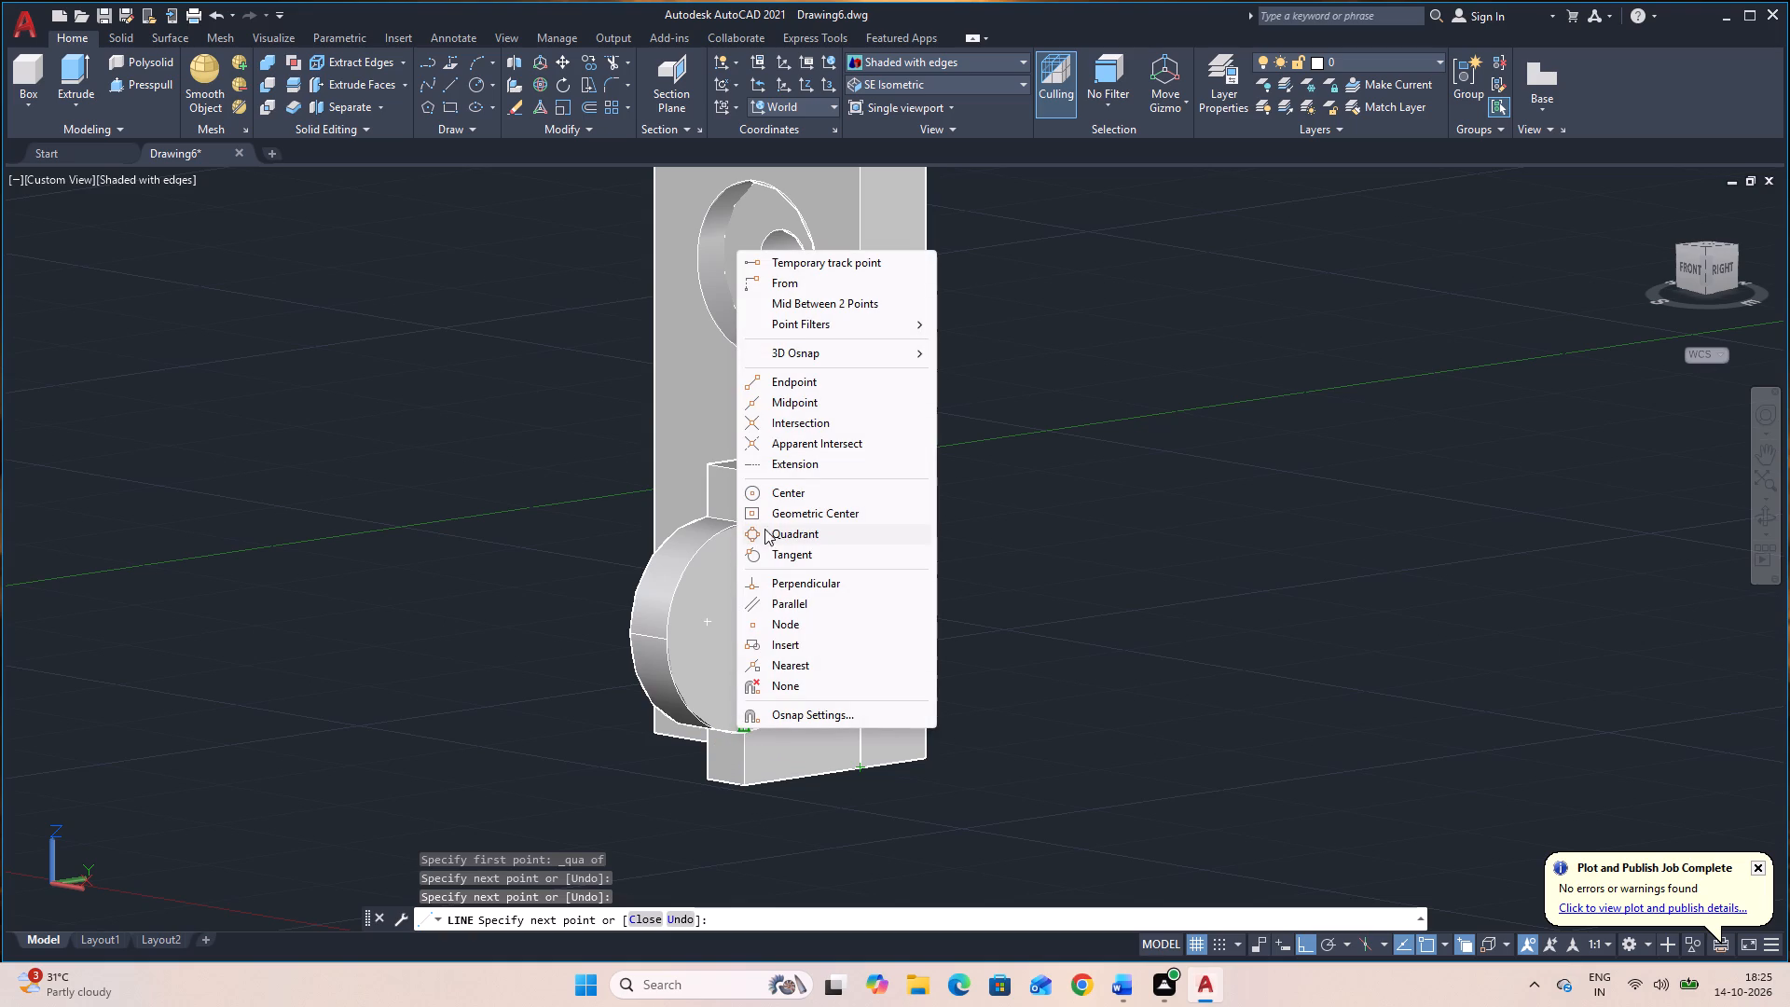
pyautogui.click(787, 527)
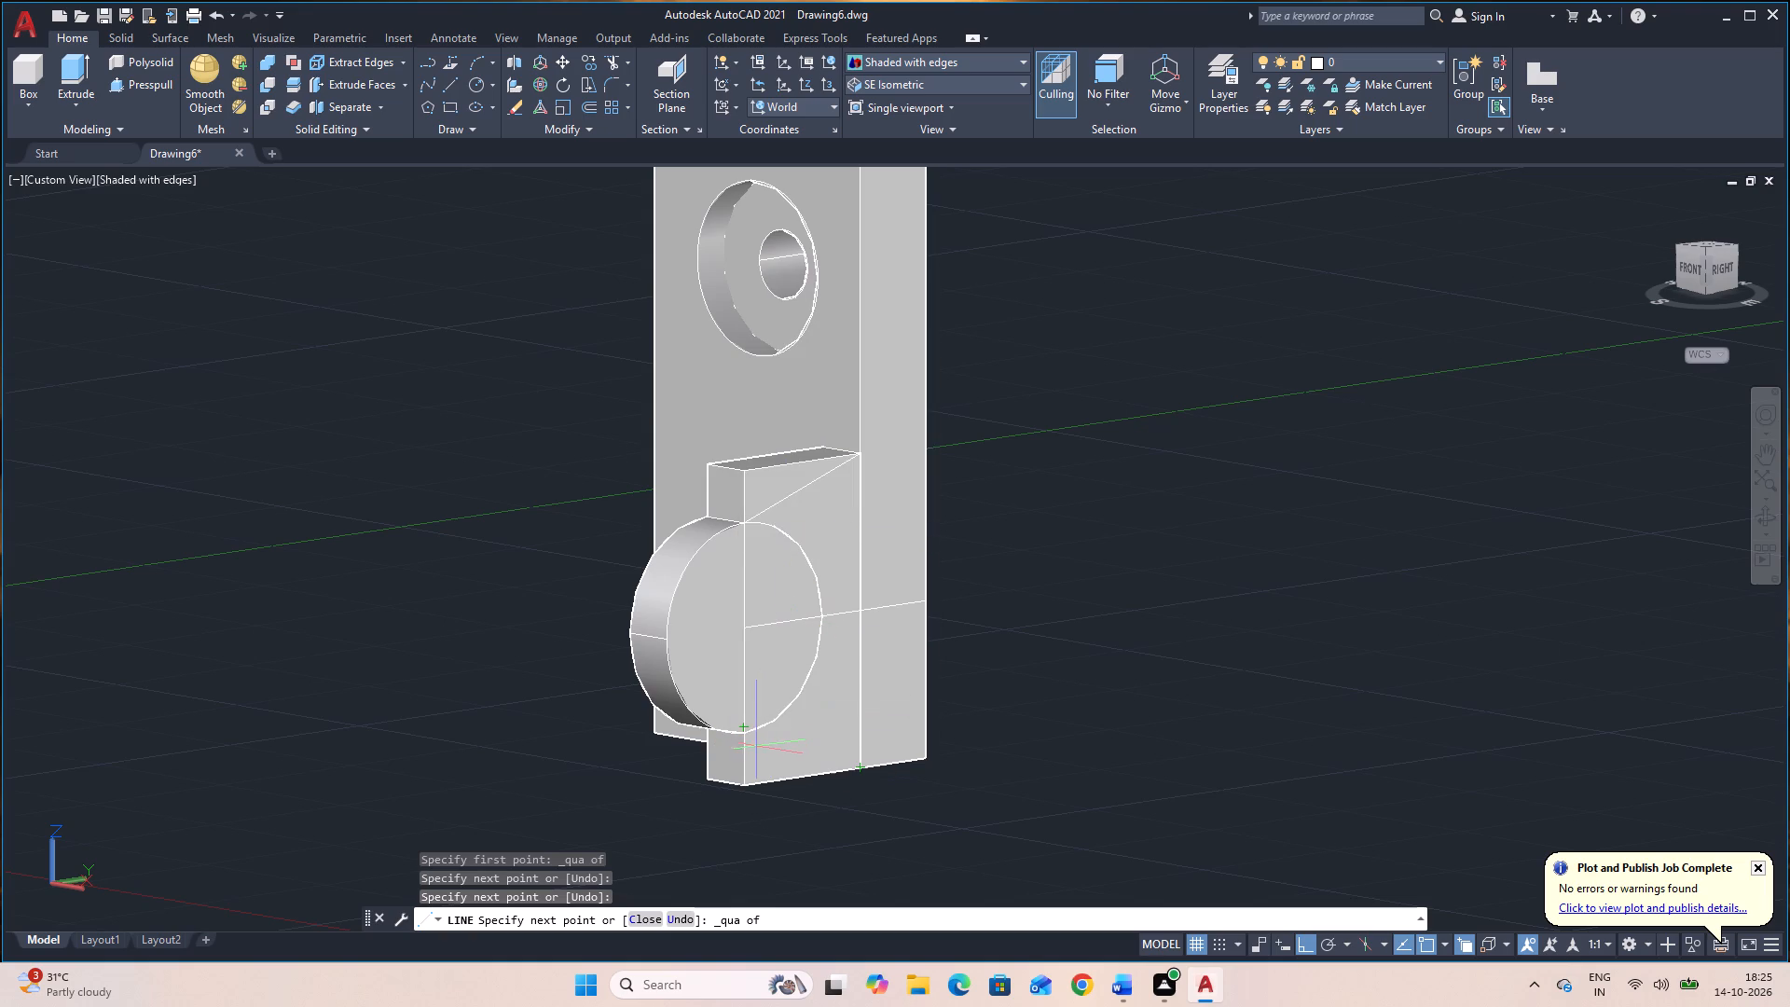
pyautogui.click(744, 738)
pyautogui.press('Escape')
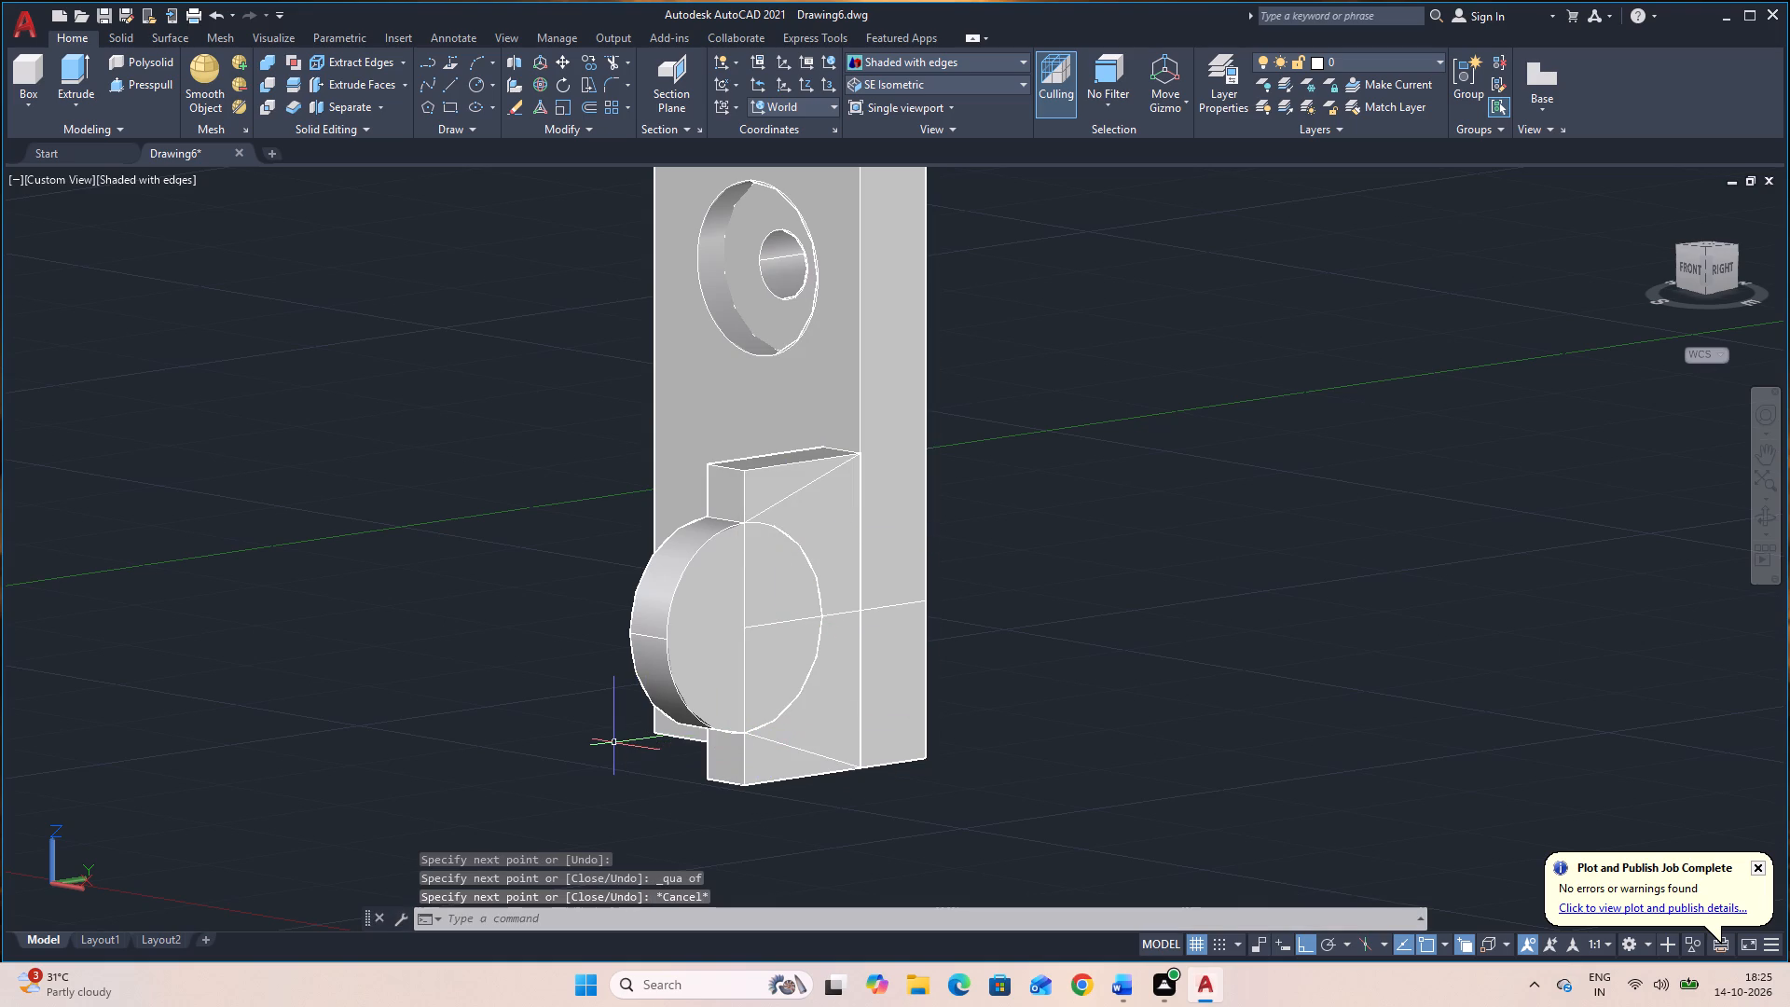
# Presspull the triangular areas above and below the cylinder through the front box's thickness to cut away its front corners.
pyautogui.click(153, 75)
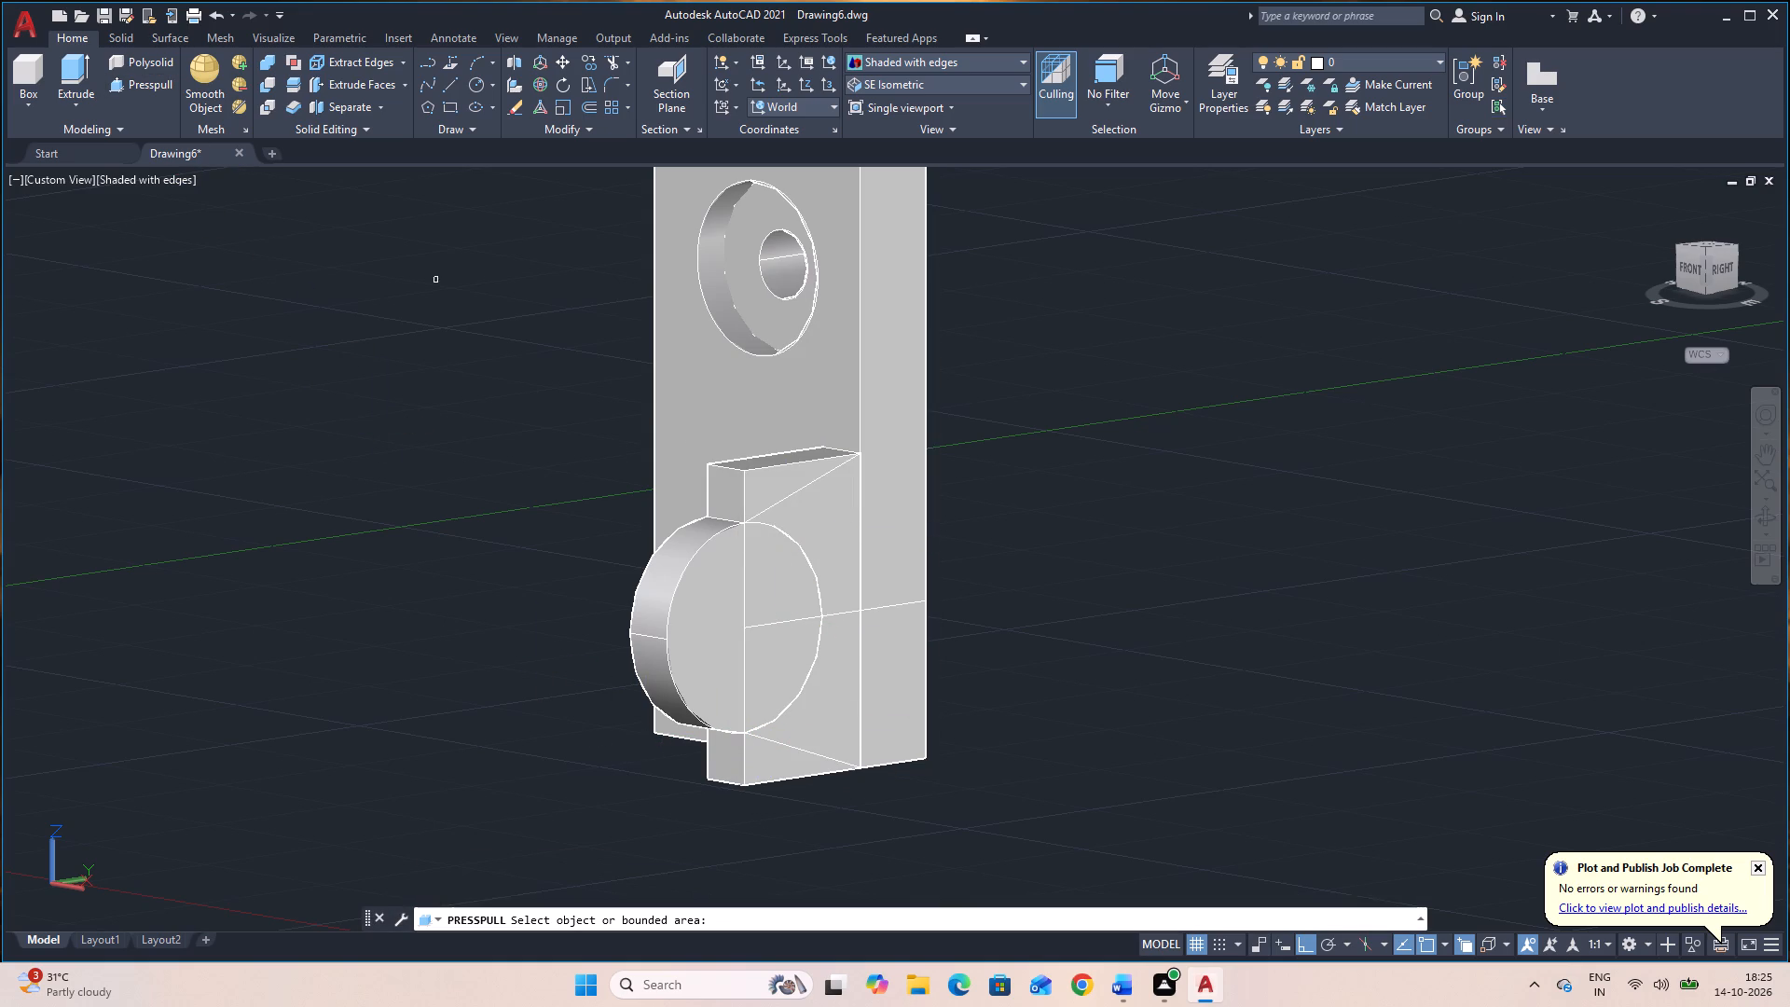
pyautogui.click(791, 480)
pyautogui.click(475, 399)
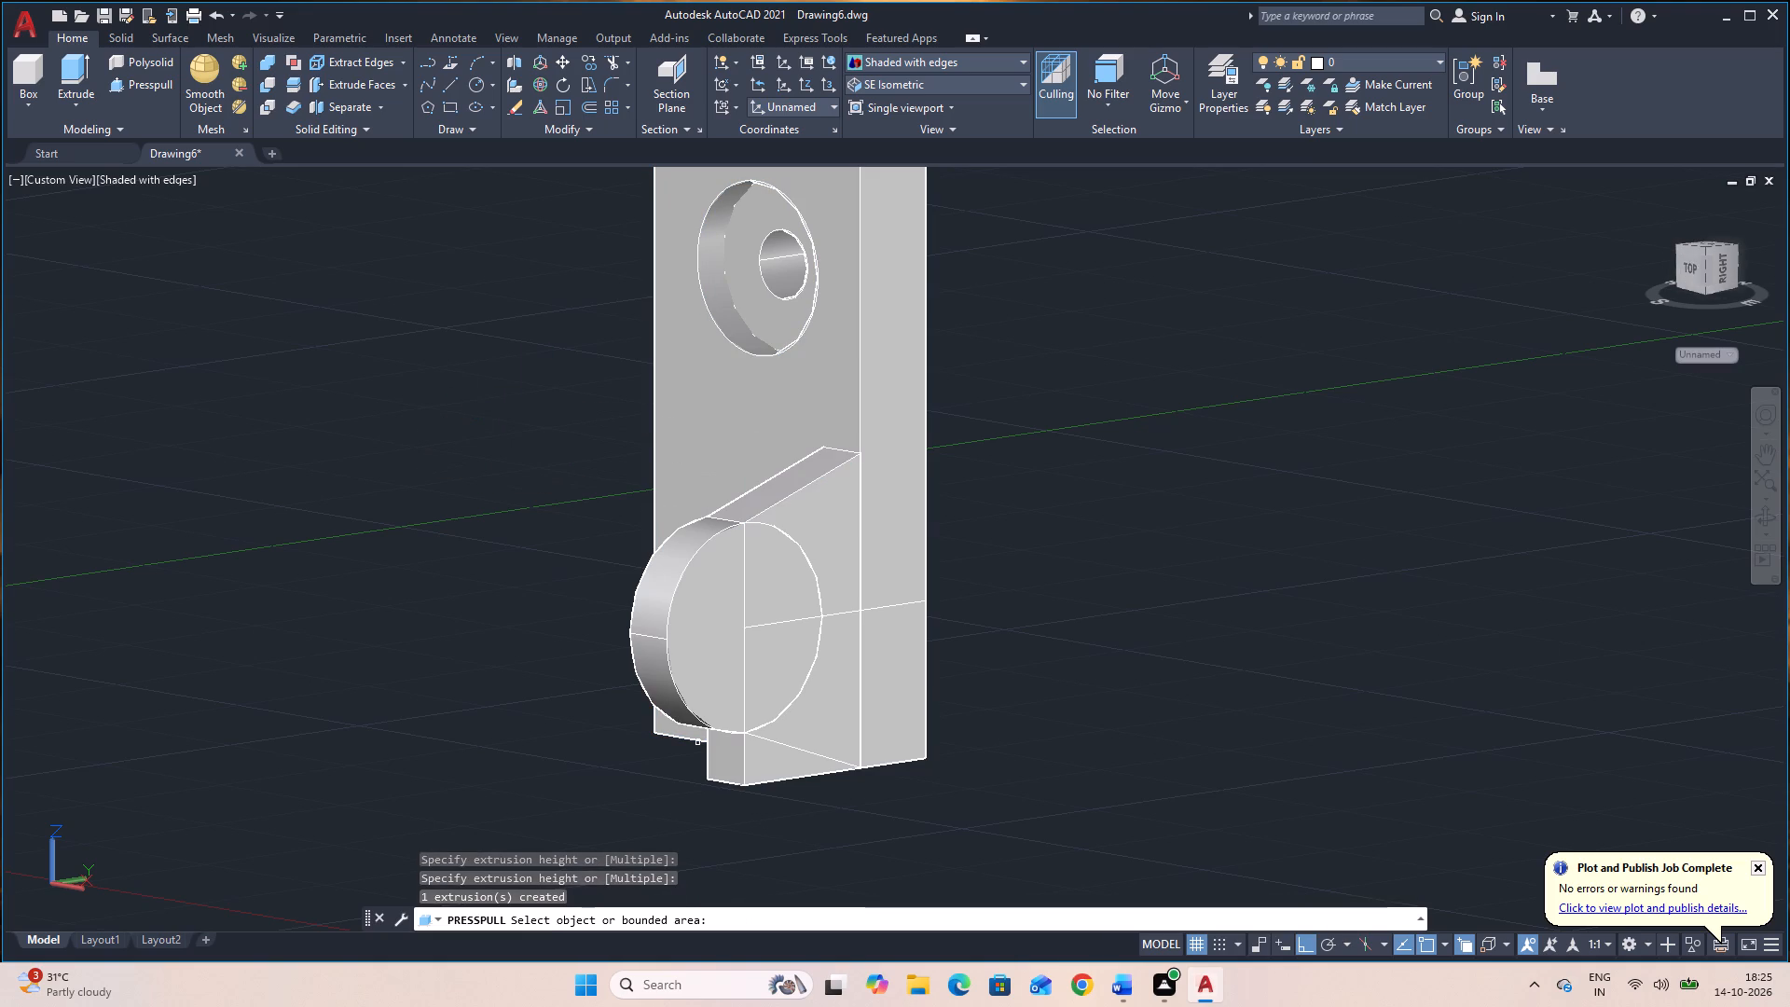
pyautogui.click(793, 771)
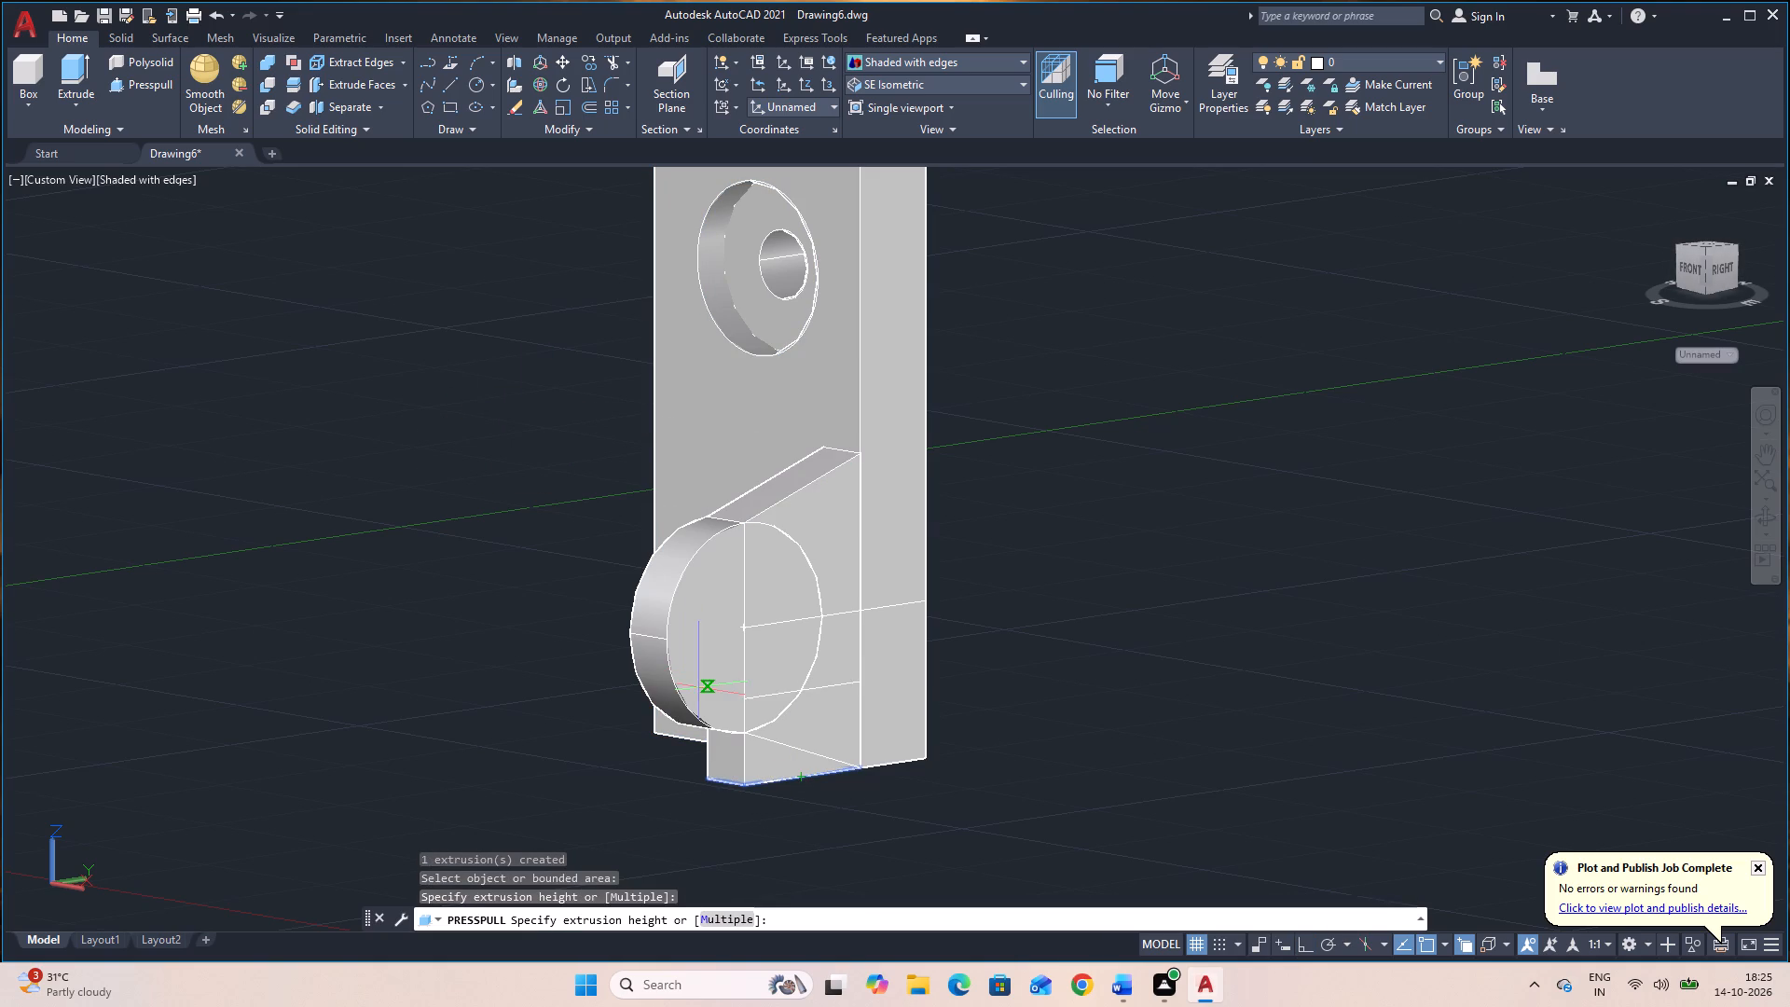
pyautogui.press('Escape')
pyautogui.click(778, 761)
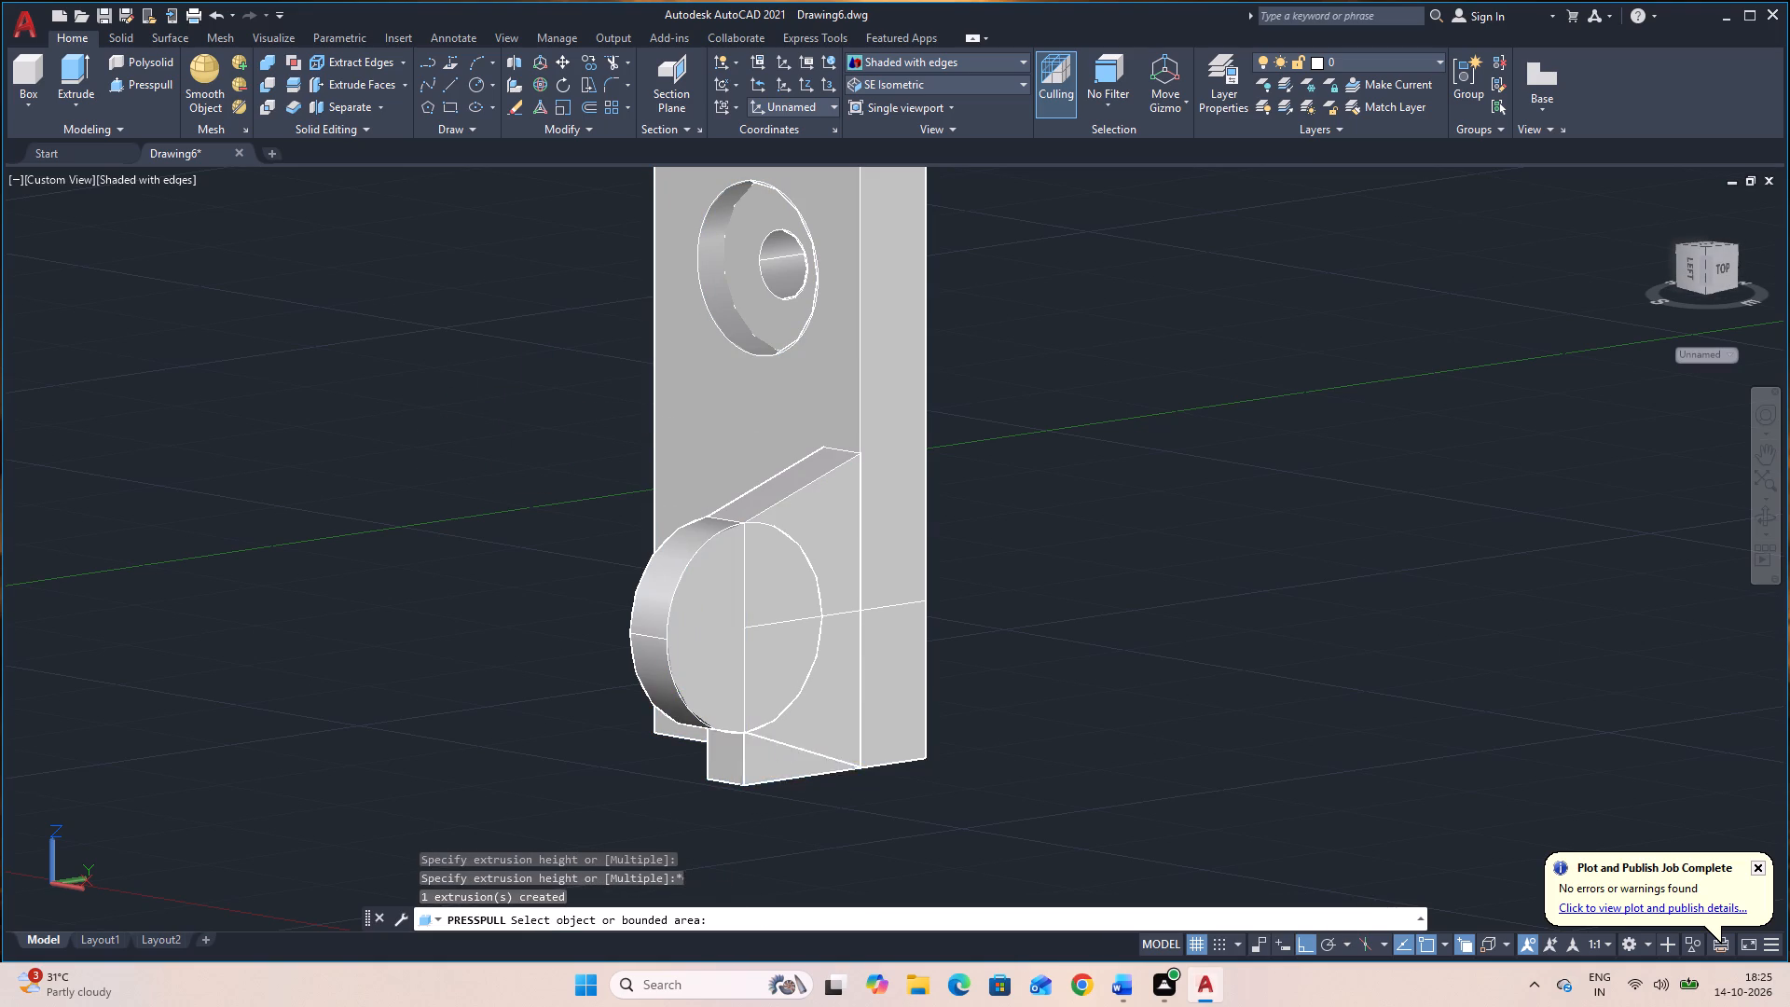
pyautogui.click(440, 628)
pyautogui.press('Escape')
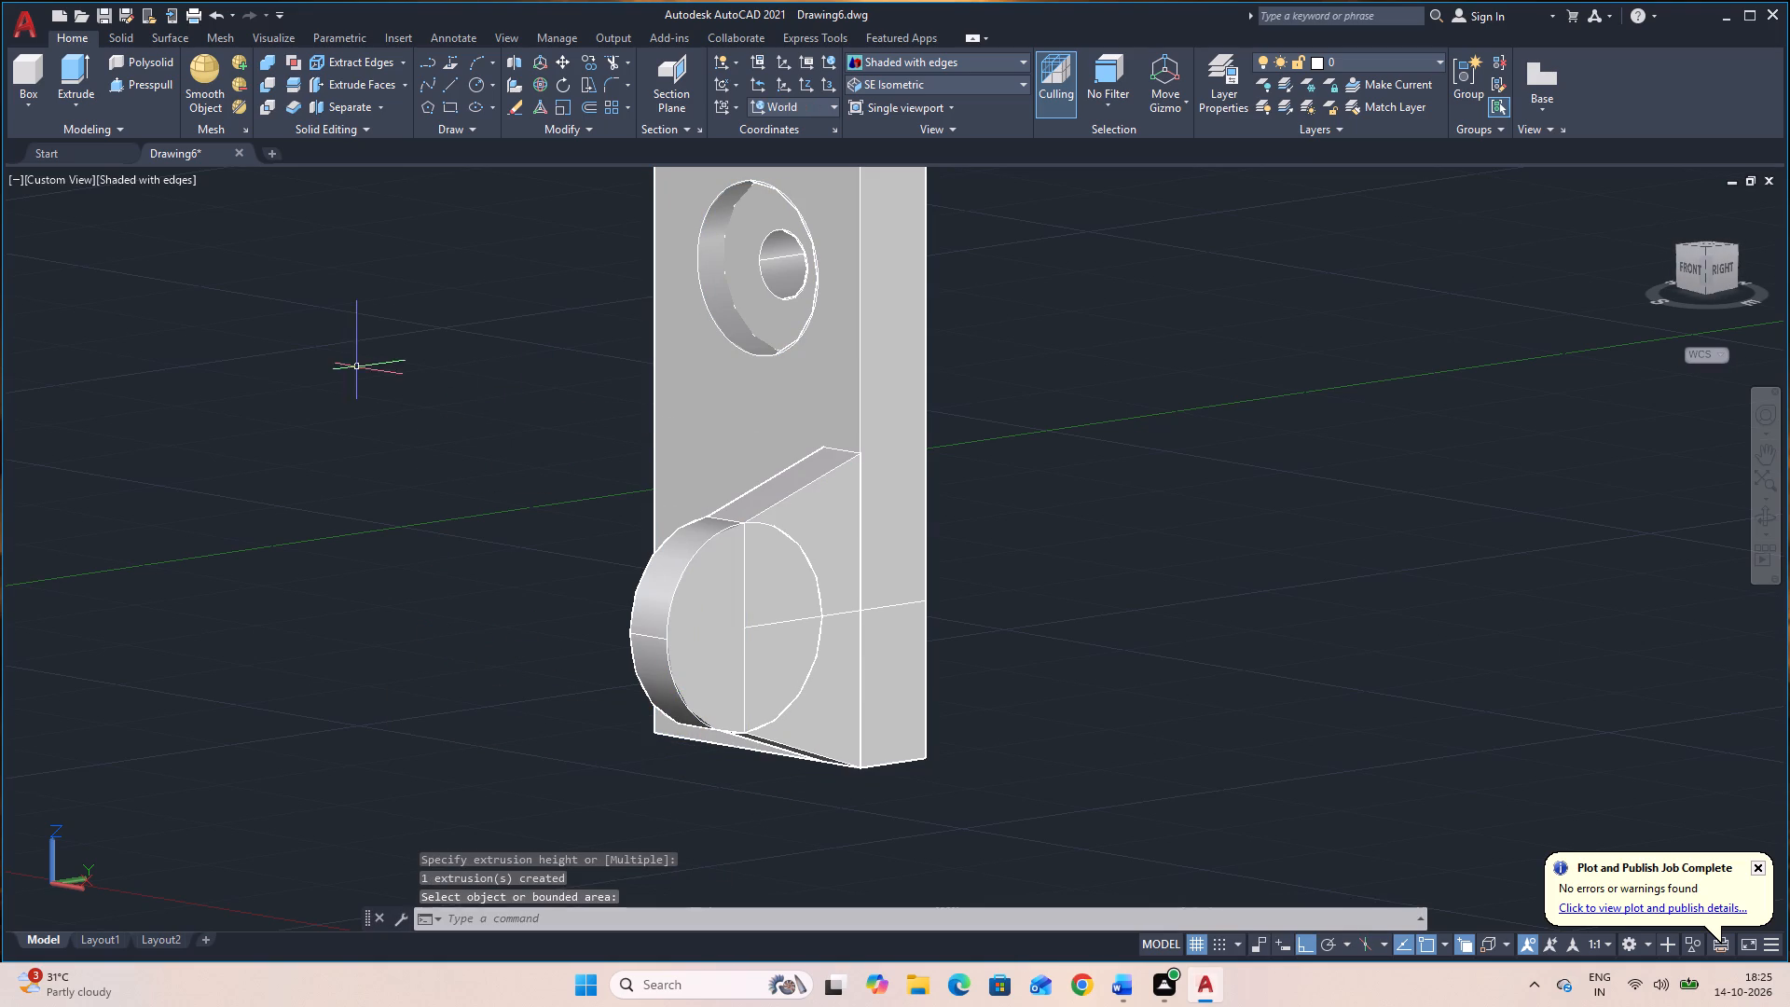
# Create a cylinder of radius 15 centred on the lug's rounded end, with its axis running 15 through the lug's thickness.
pyautogui.click(30, 105)
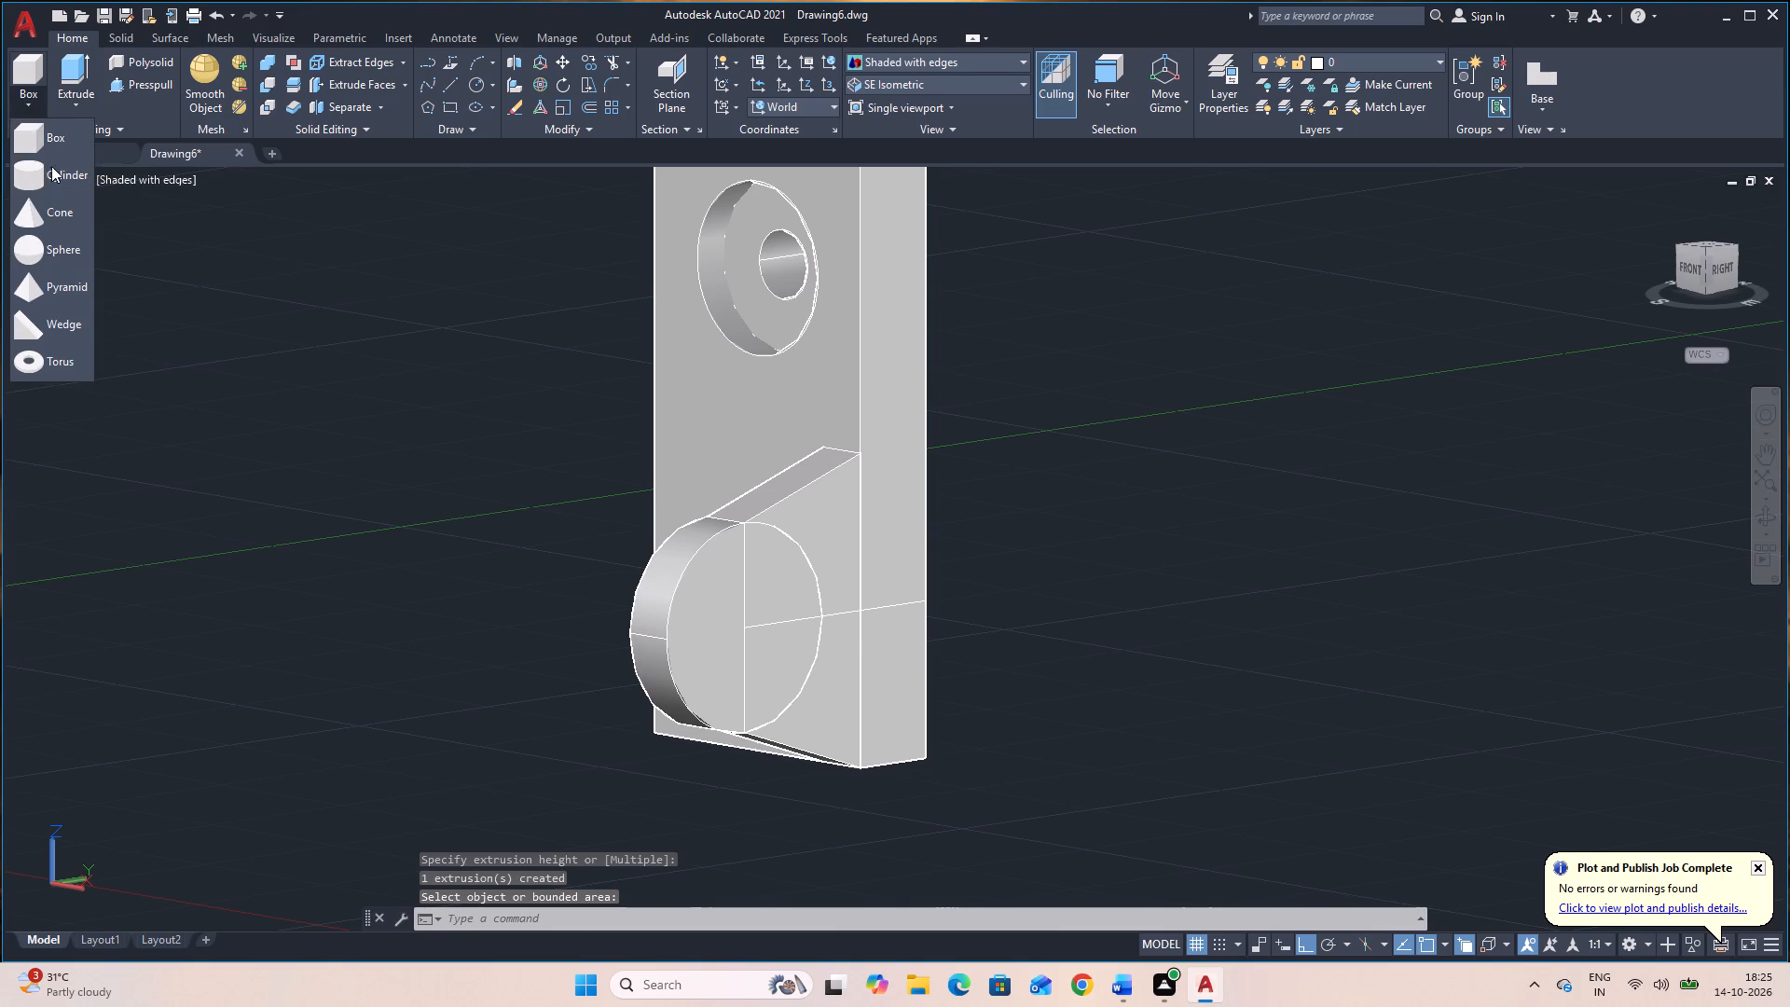
pyautogui.click(51, 166)
pyautogui.click(744, 623)
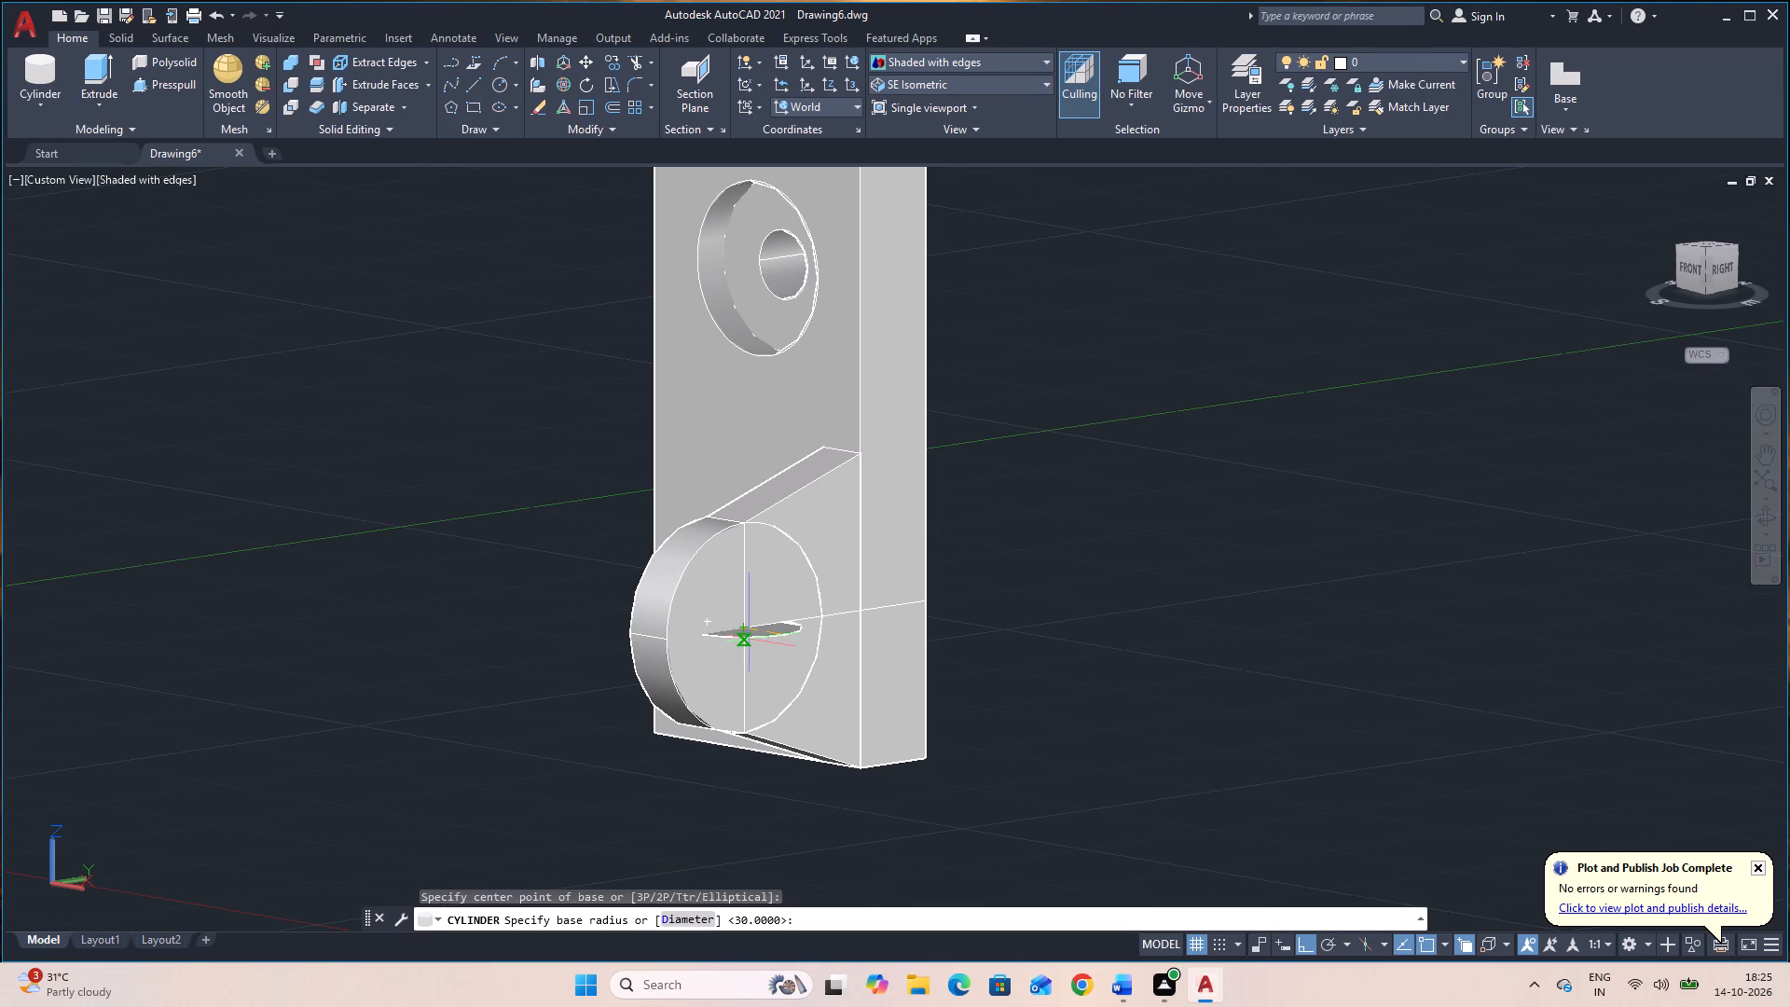
pyautogui.write('15')
pyautogui.press('Return')
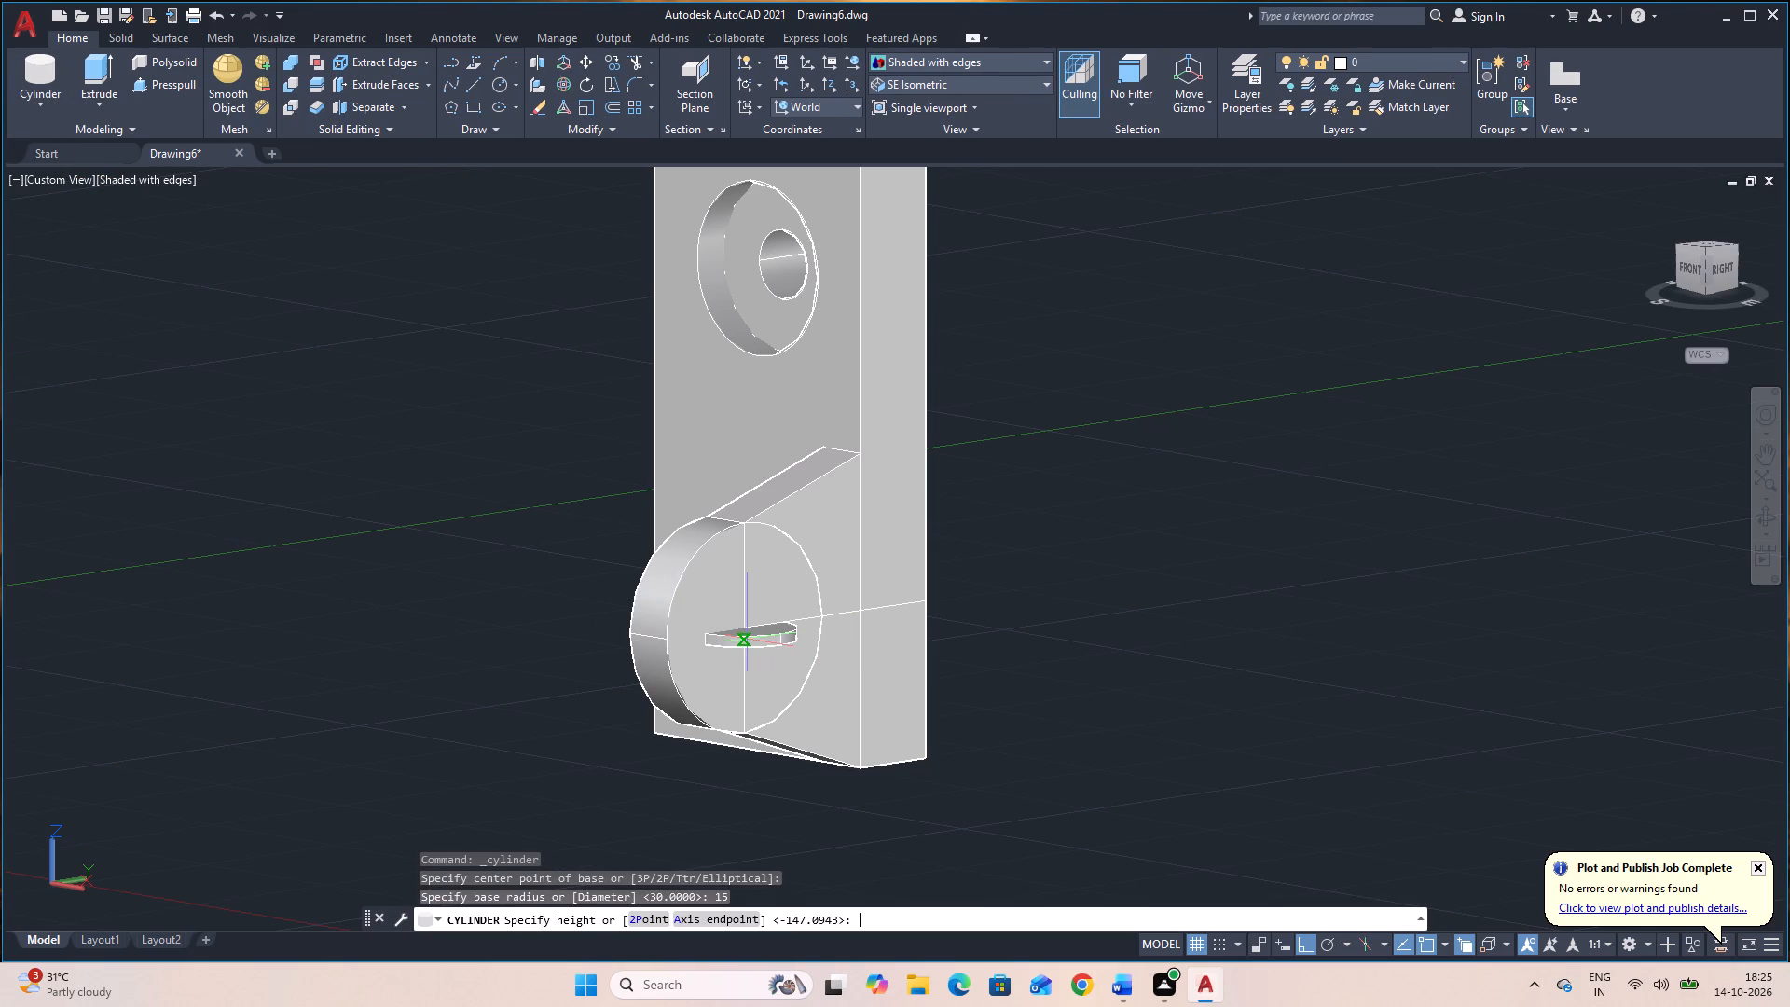
pyautogui.click(691, 915)
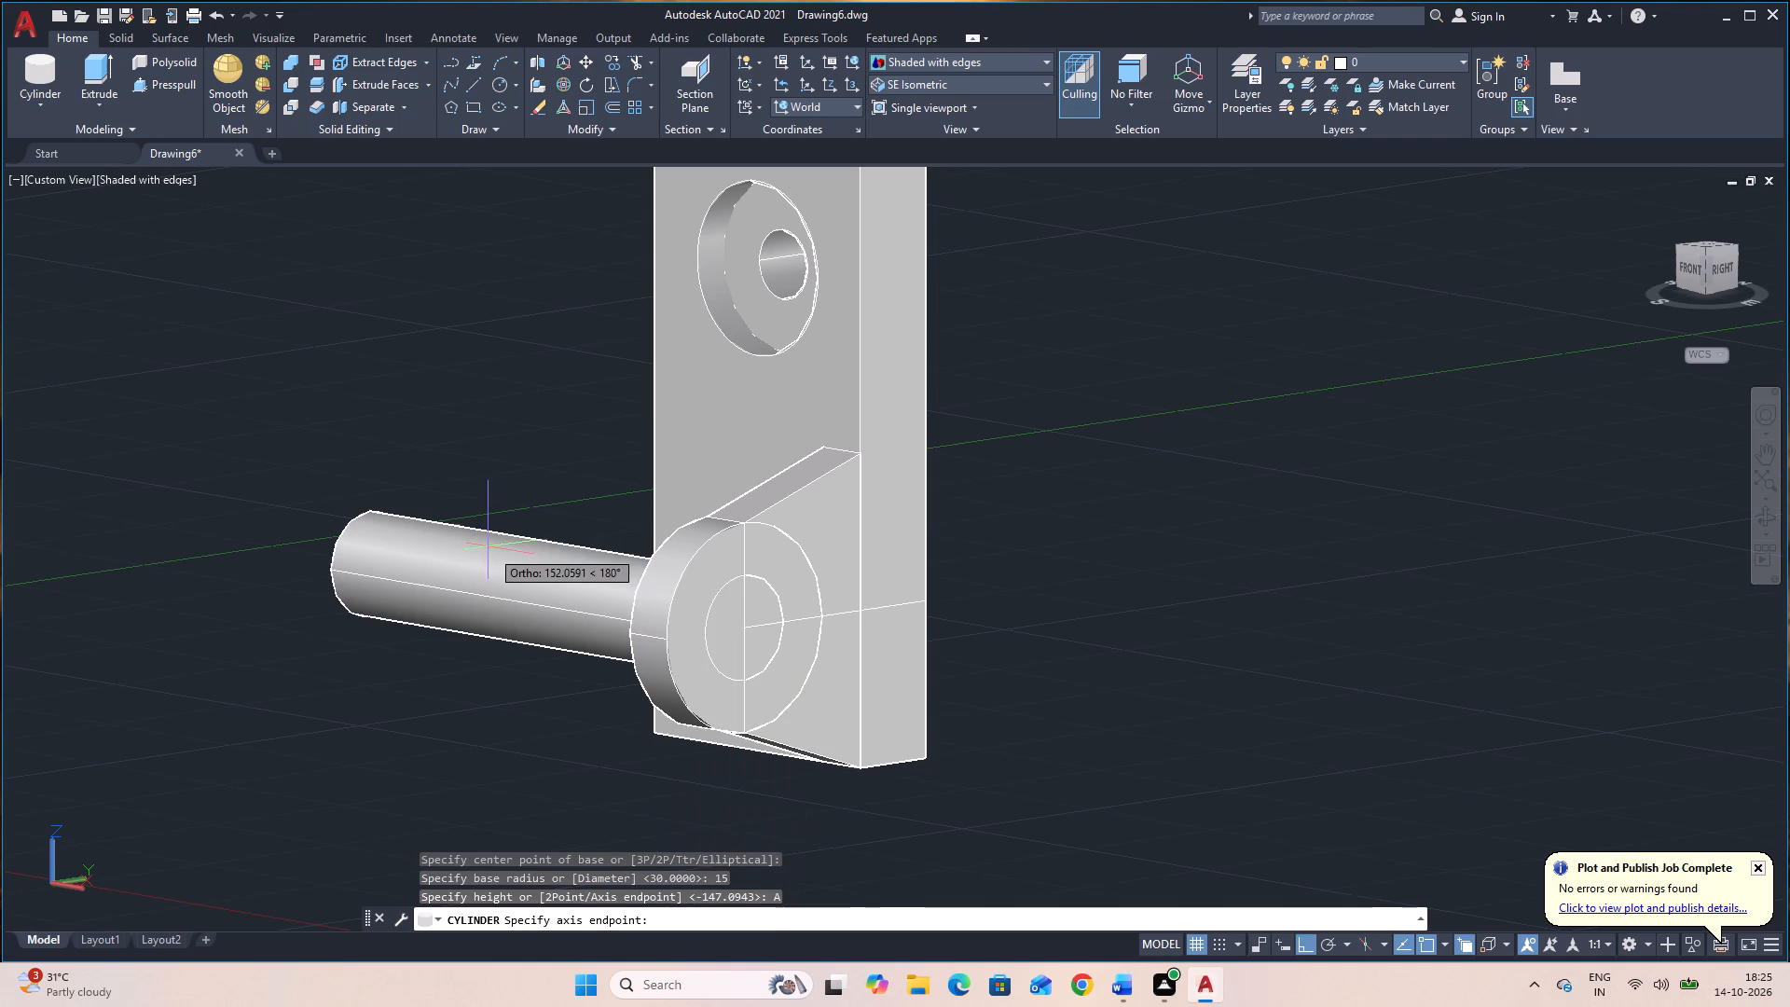
pyautogui.write('15')
pyautogui.press('Return')
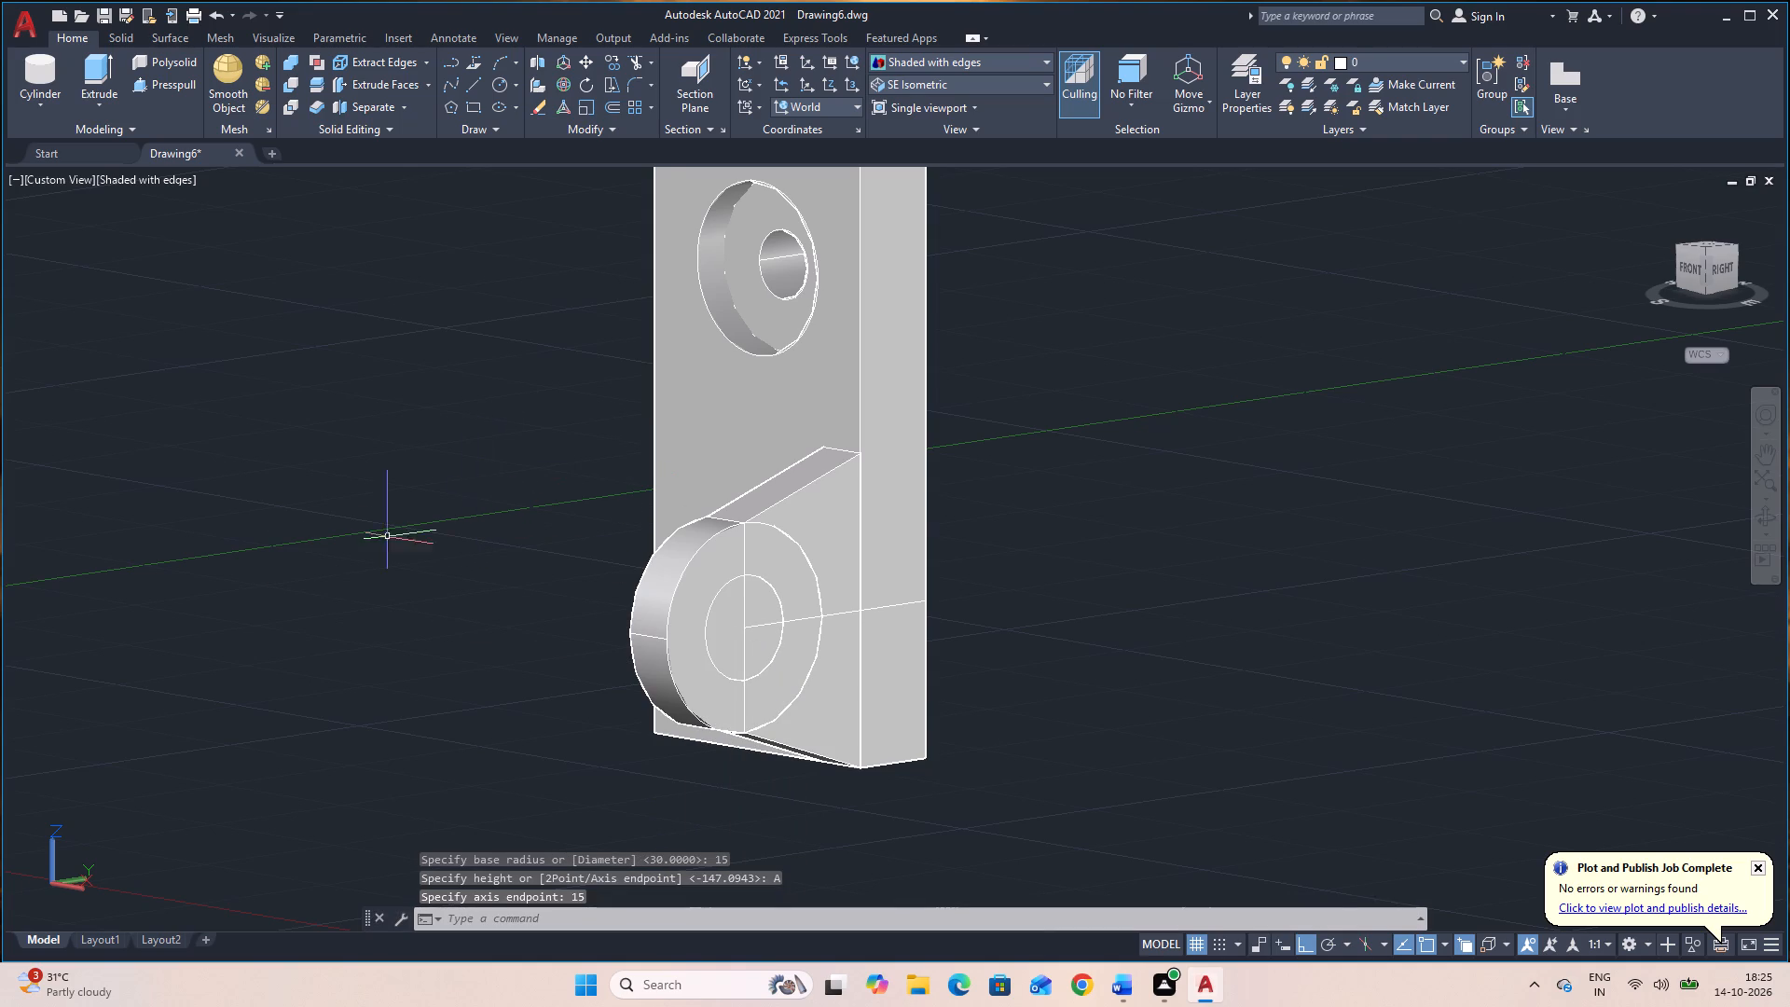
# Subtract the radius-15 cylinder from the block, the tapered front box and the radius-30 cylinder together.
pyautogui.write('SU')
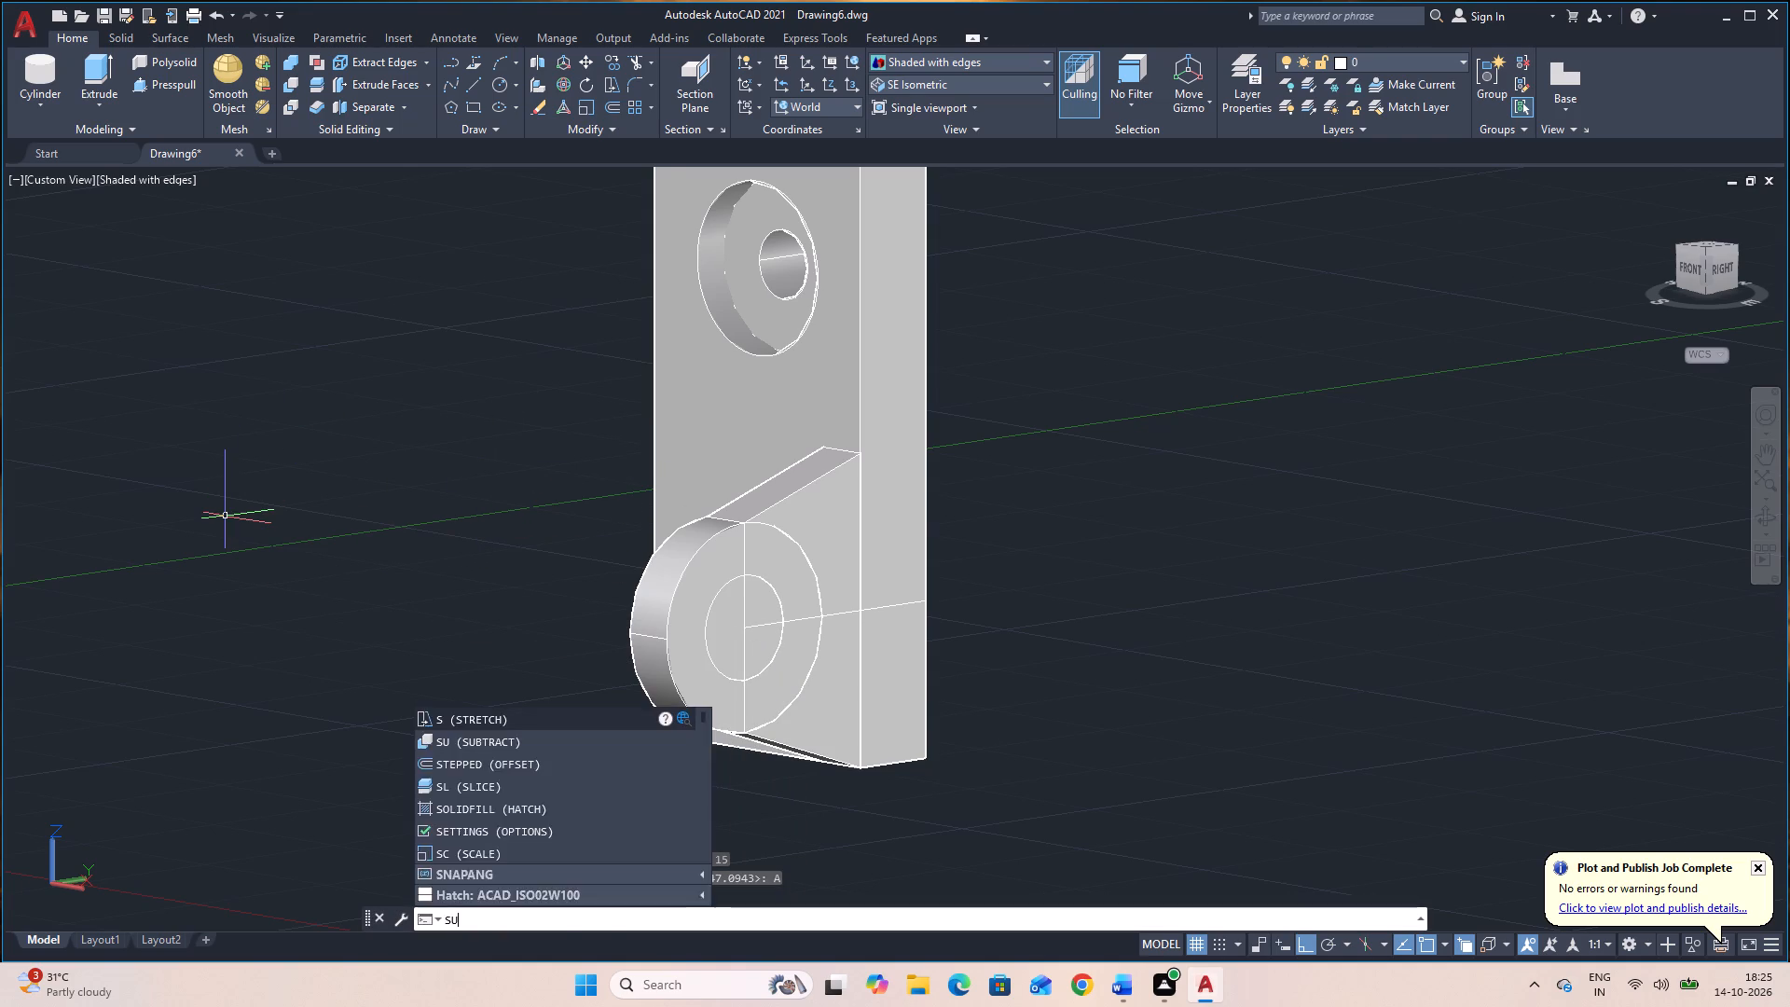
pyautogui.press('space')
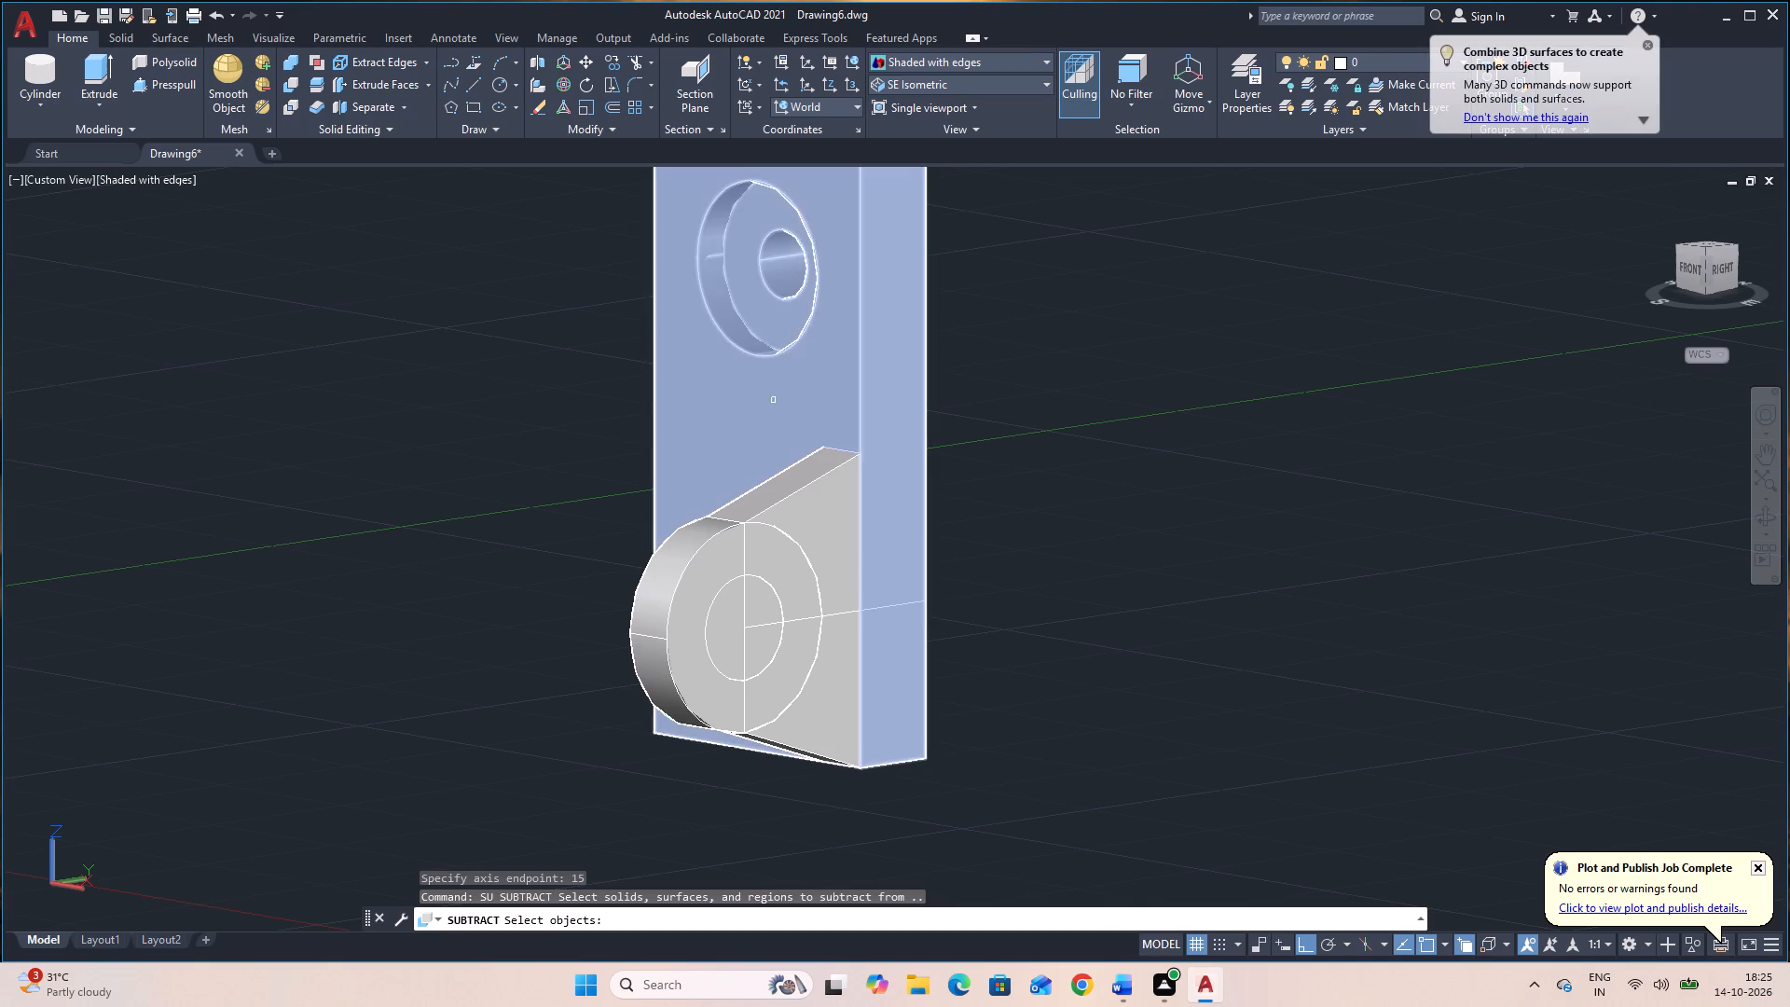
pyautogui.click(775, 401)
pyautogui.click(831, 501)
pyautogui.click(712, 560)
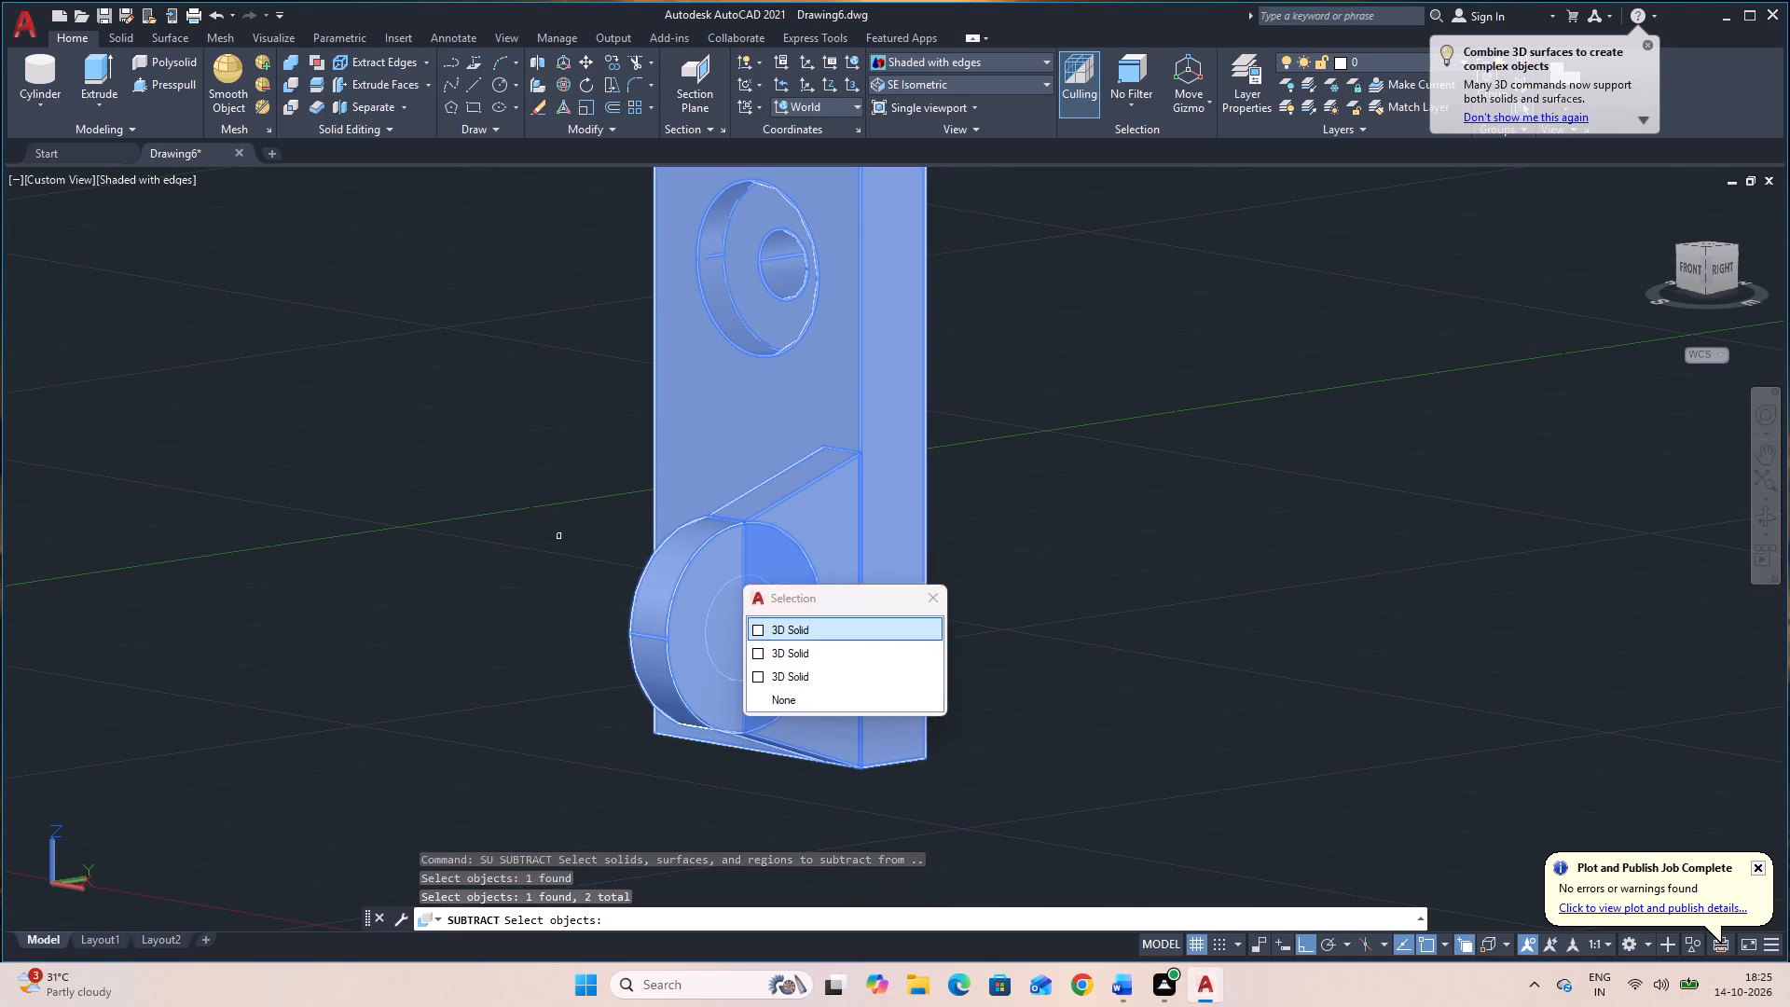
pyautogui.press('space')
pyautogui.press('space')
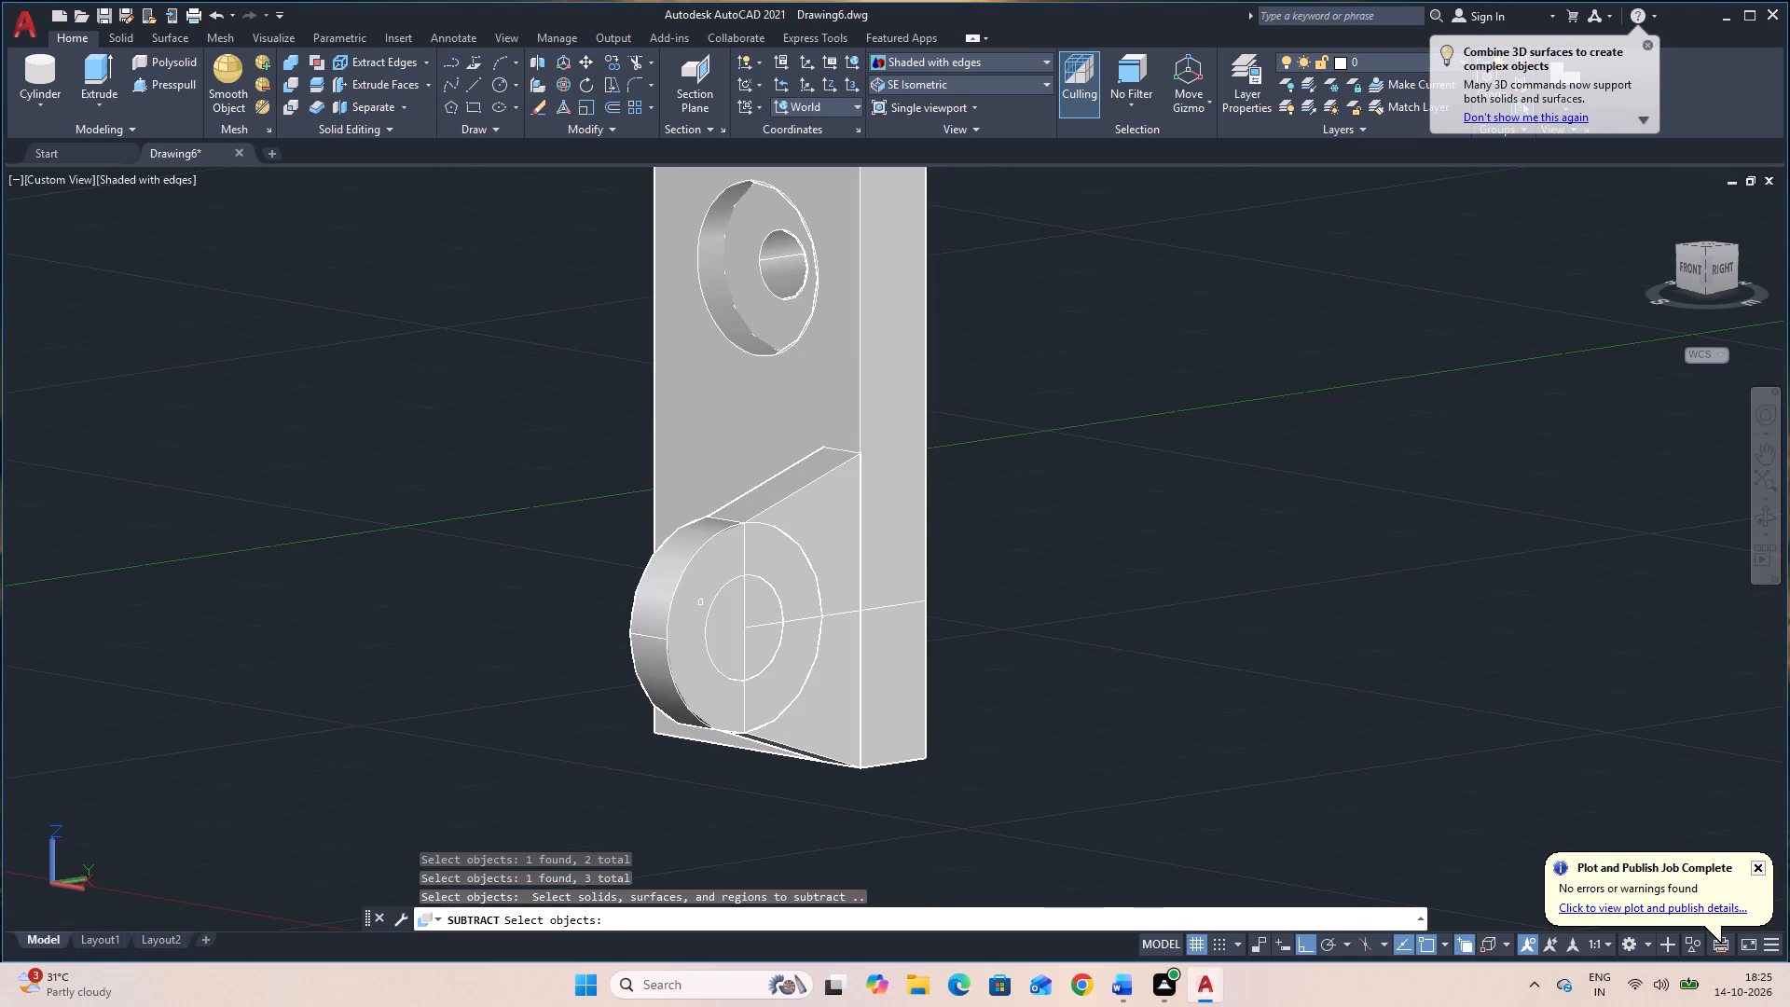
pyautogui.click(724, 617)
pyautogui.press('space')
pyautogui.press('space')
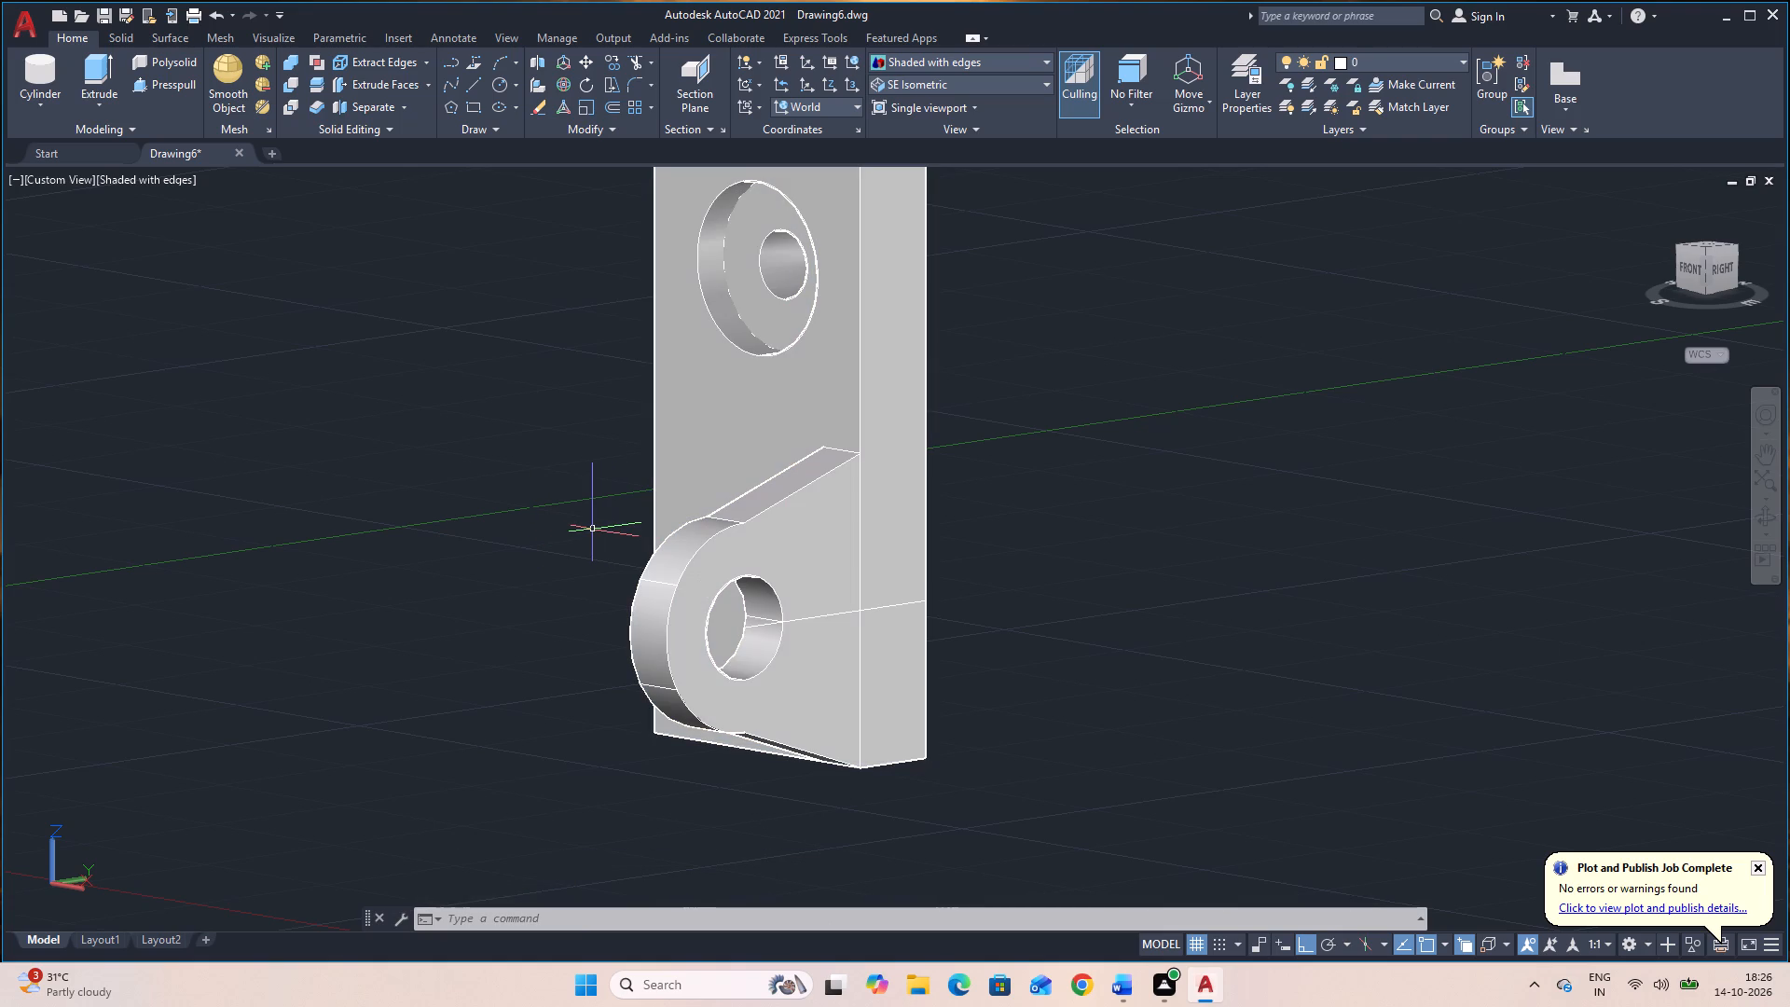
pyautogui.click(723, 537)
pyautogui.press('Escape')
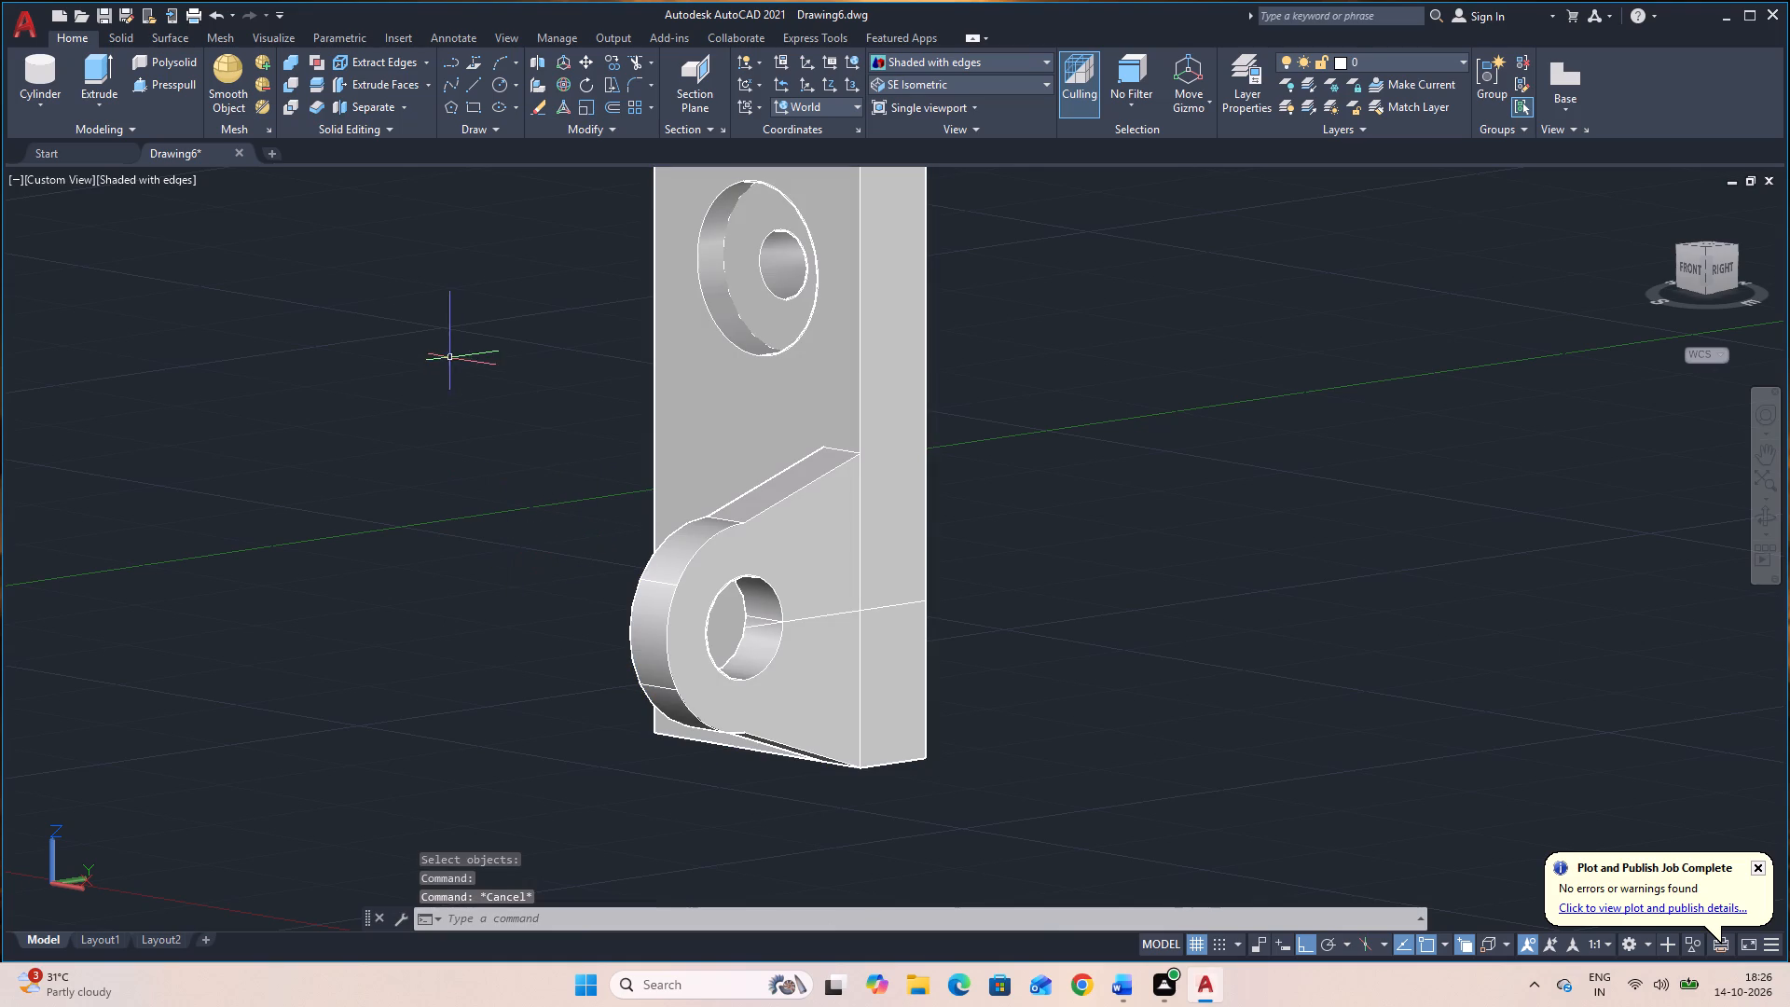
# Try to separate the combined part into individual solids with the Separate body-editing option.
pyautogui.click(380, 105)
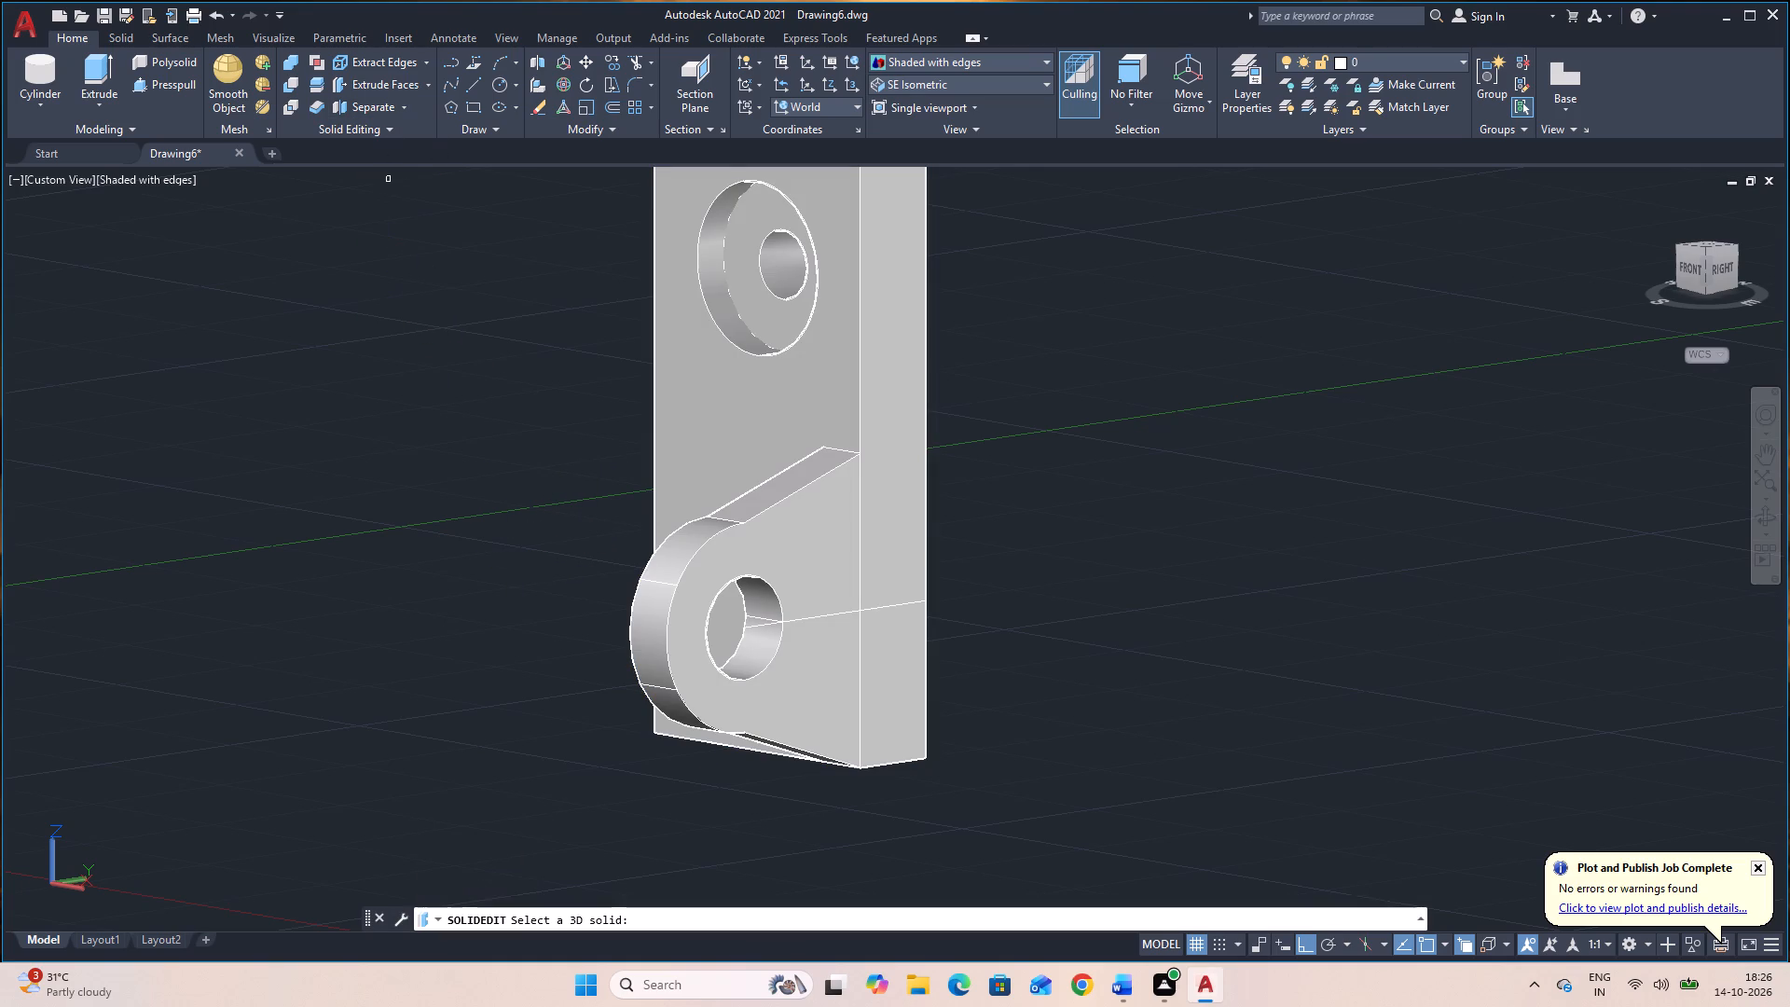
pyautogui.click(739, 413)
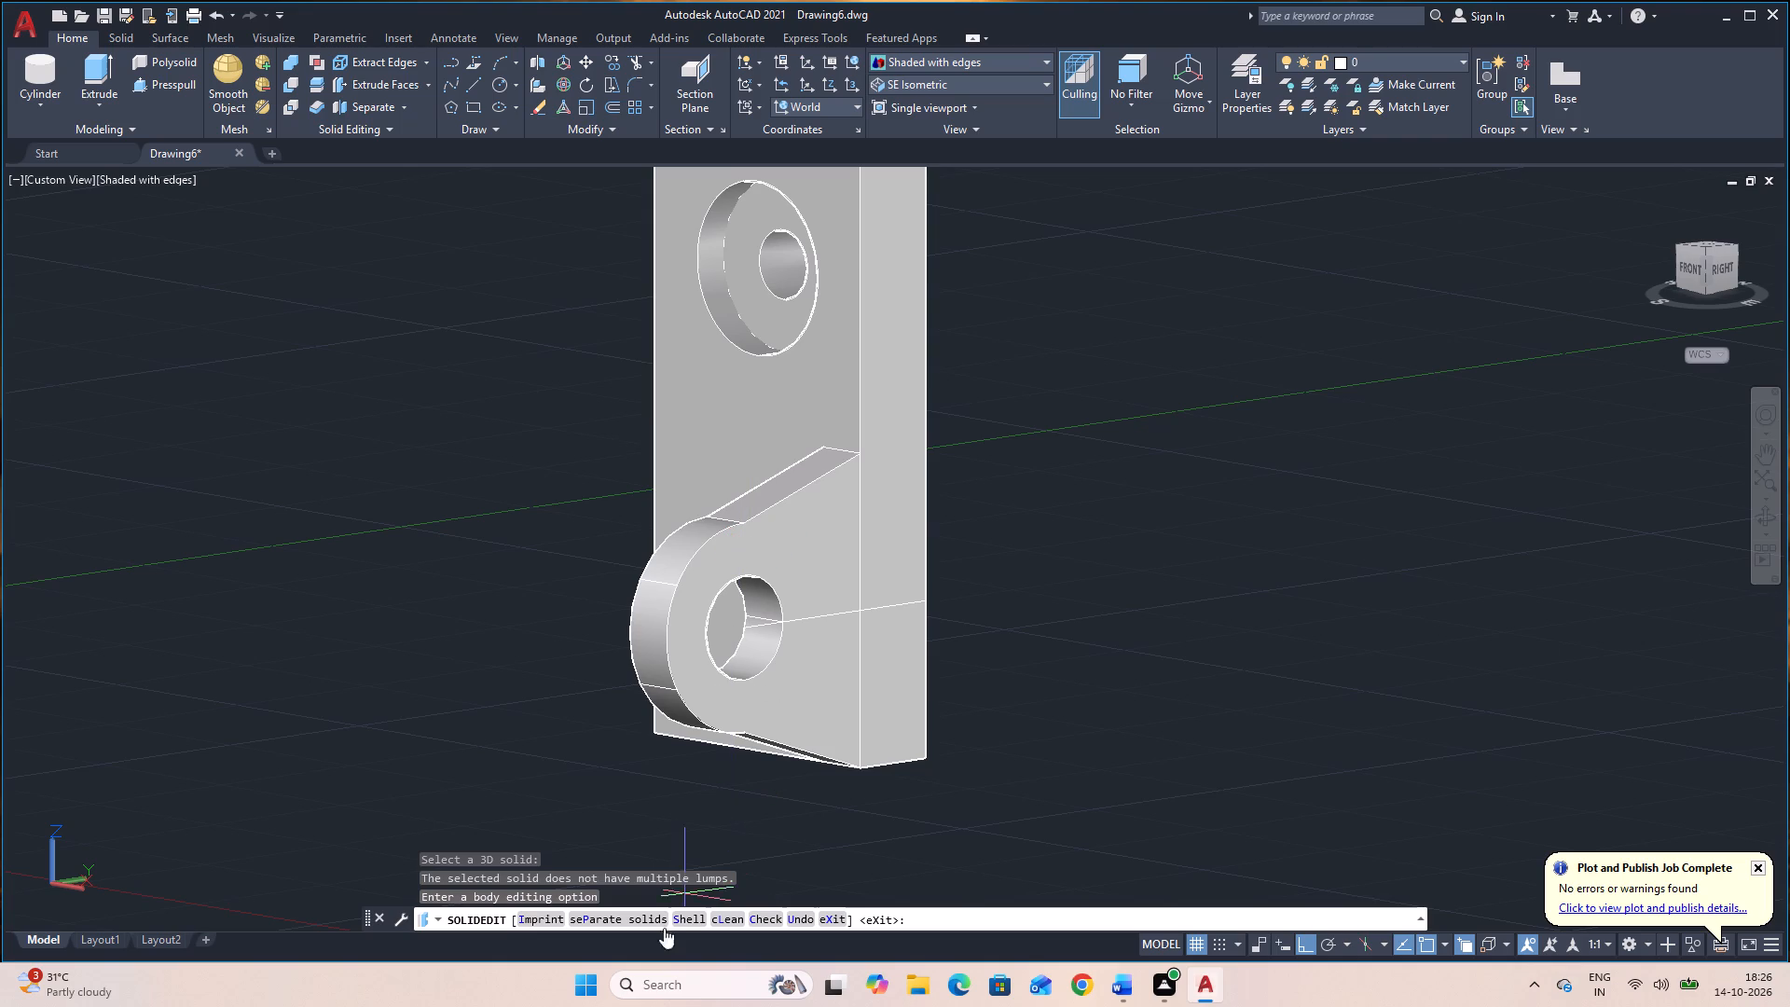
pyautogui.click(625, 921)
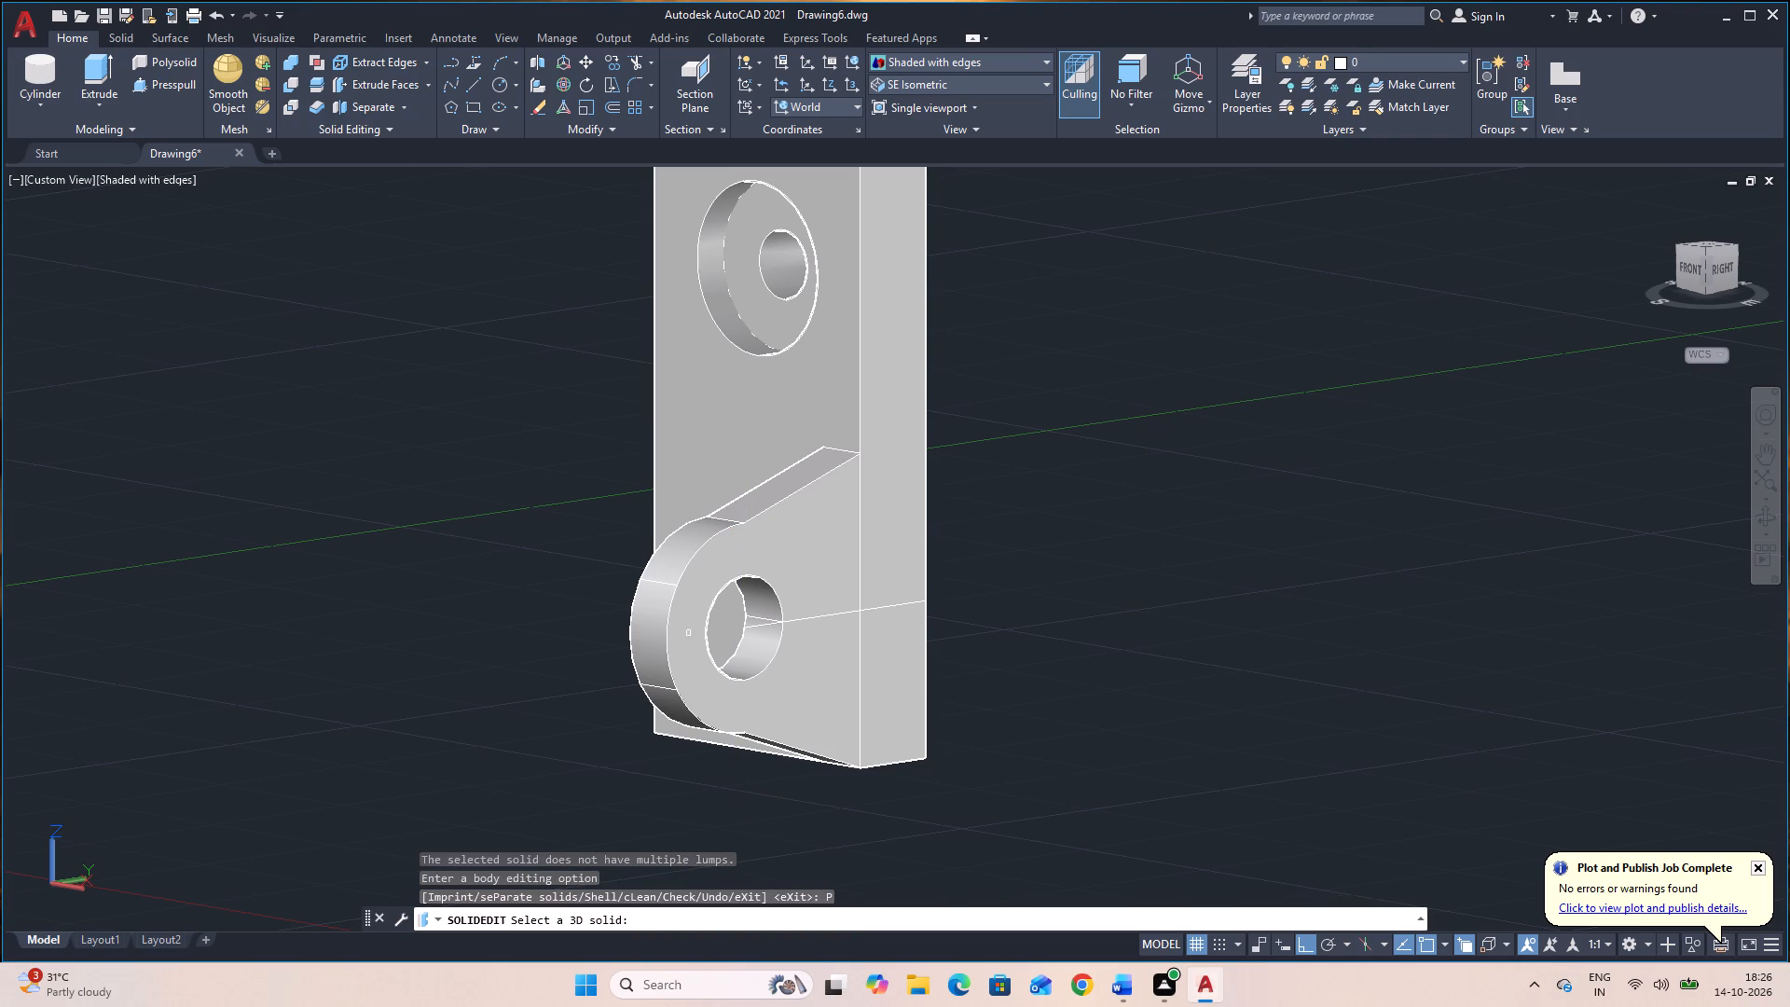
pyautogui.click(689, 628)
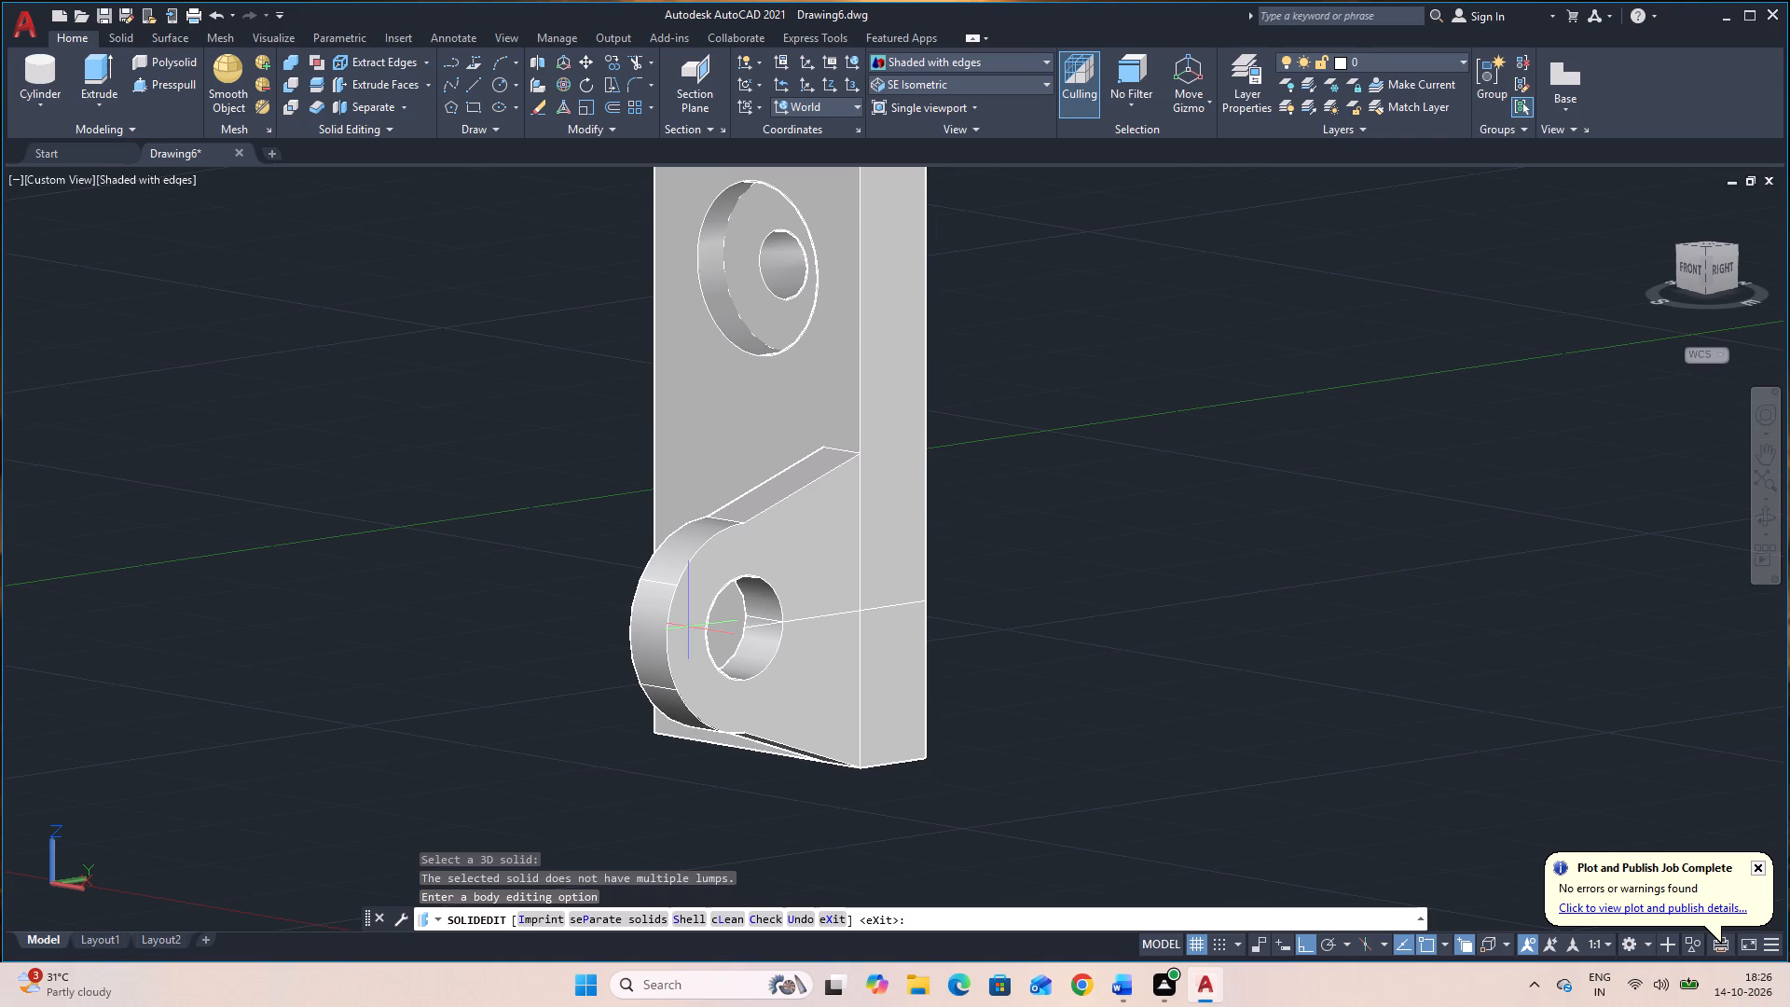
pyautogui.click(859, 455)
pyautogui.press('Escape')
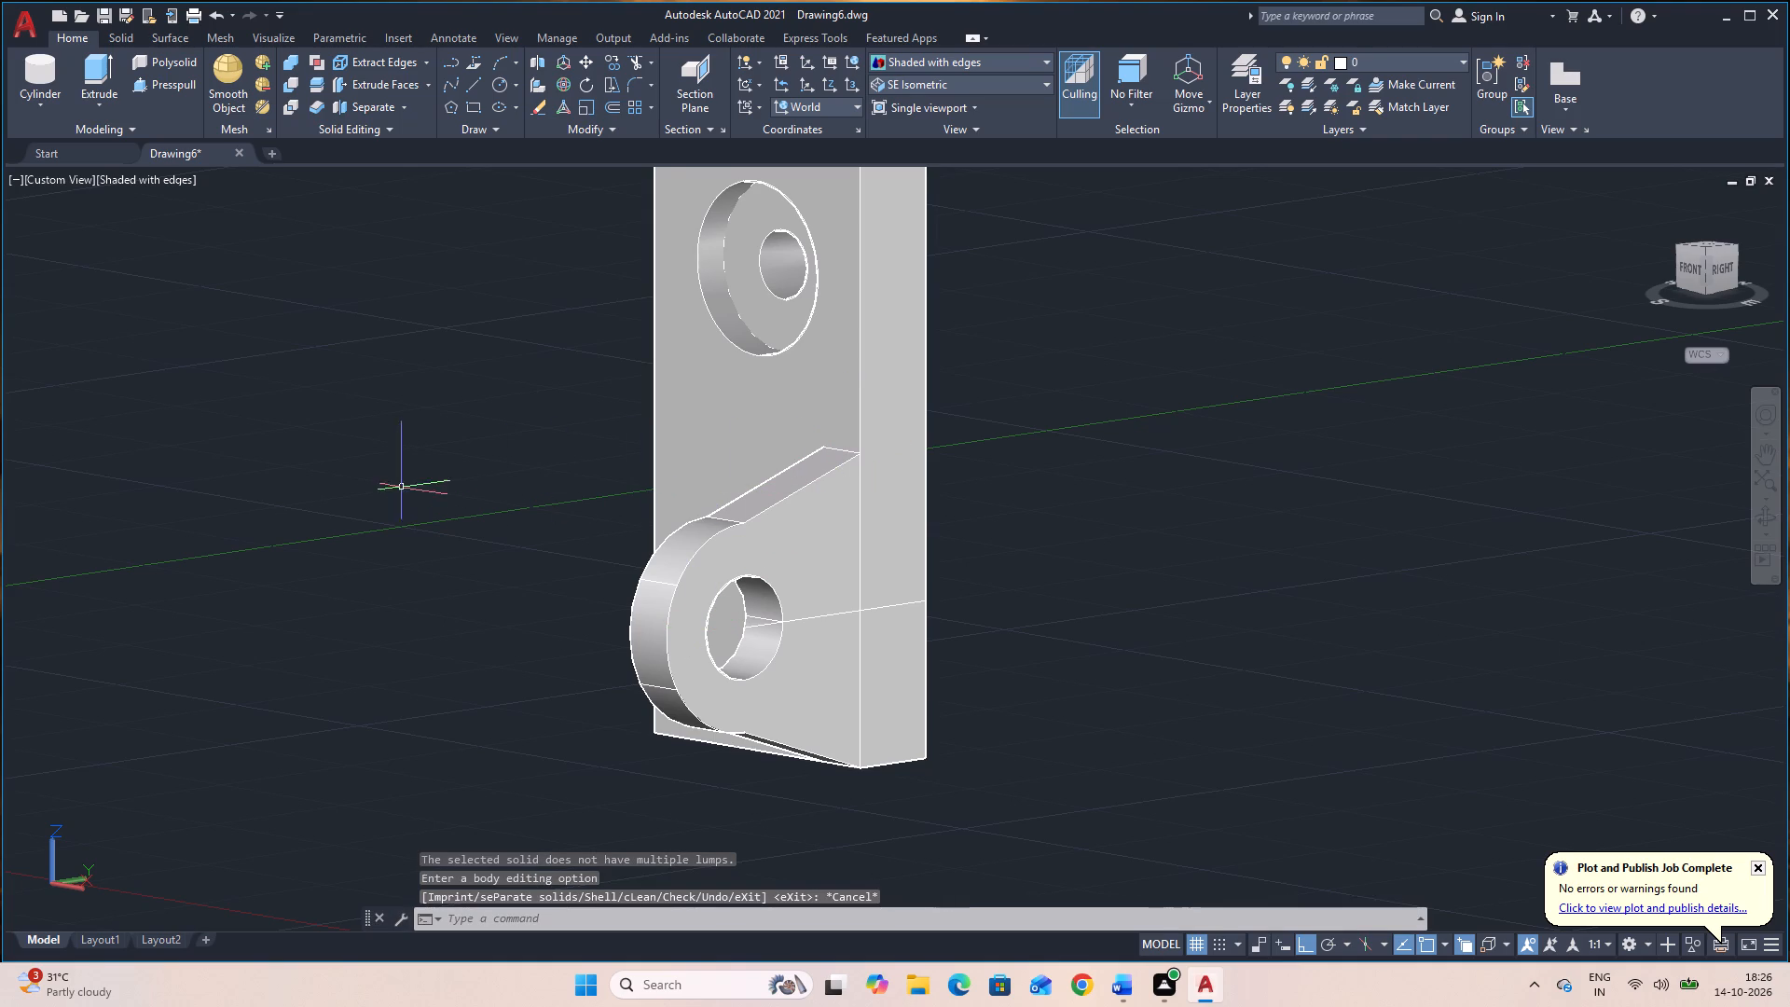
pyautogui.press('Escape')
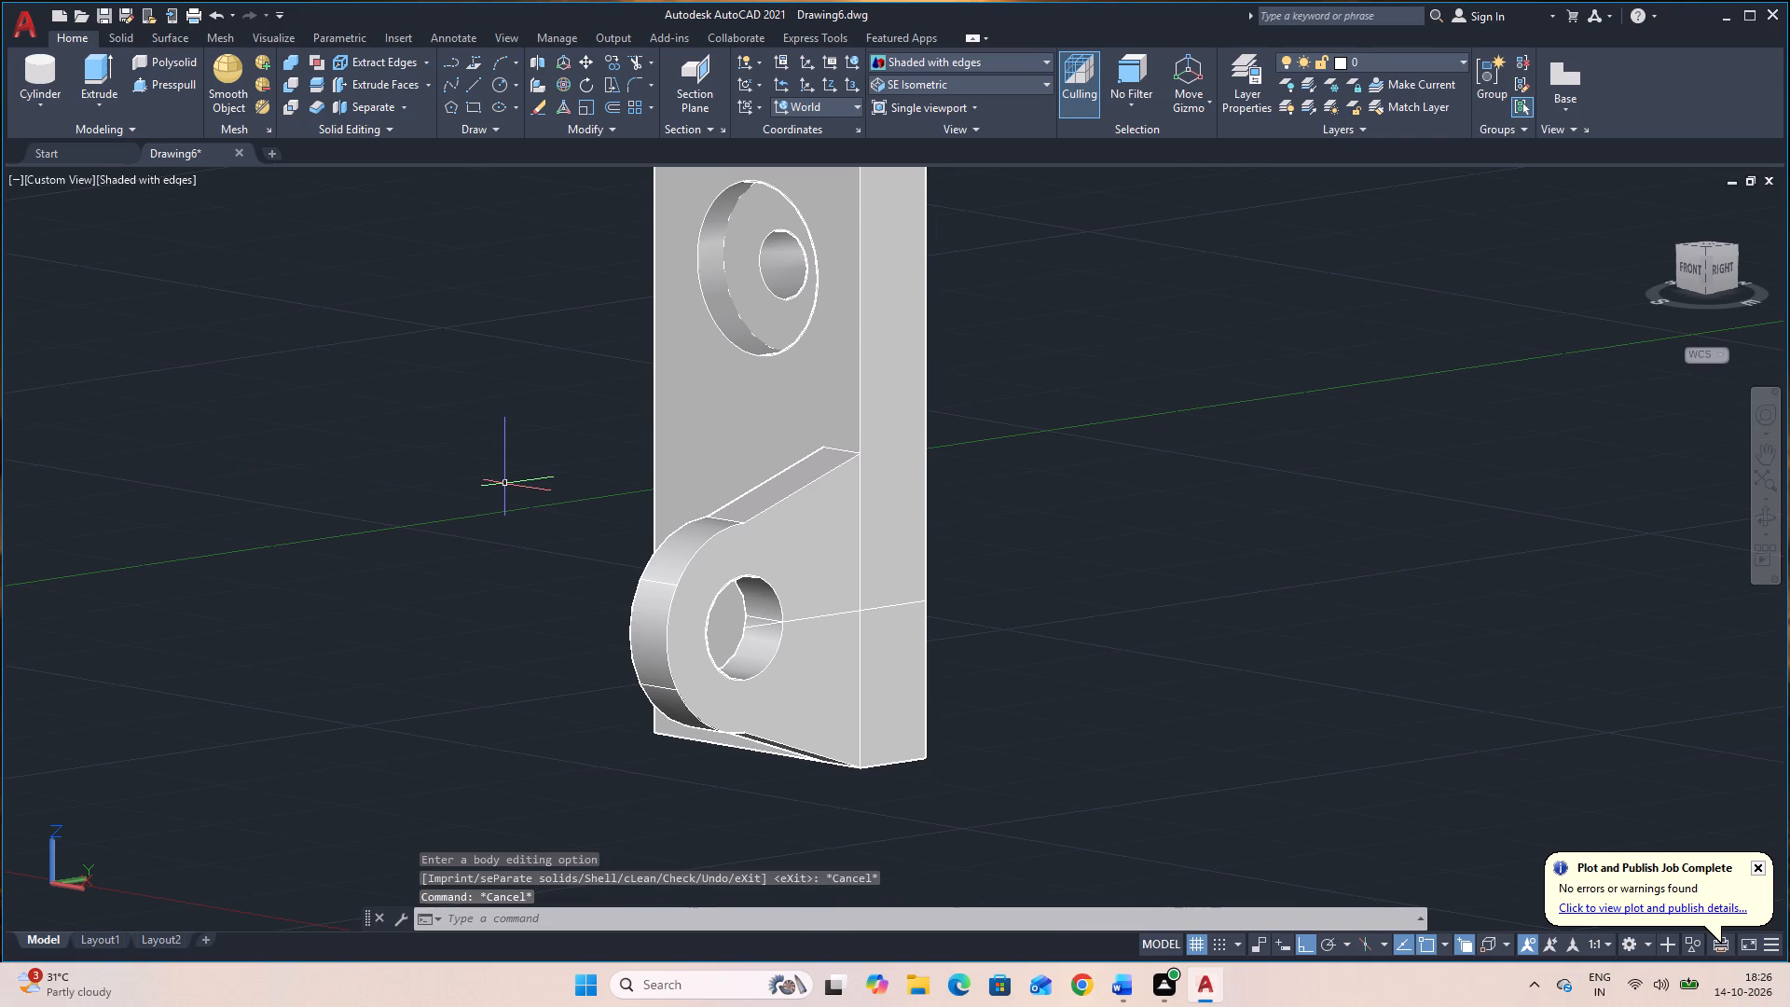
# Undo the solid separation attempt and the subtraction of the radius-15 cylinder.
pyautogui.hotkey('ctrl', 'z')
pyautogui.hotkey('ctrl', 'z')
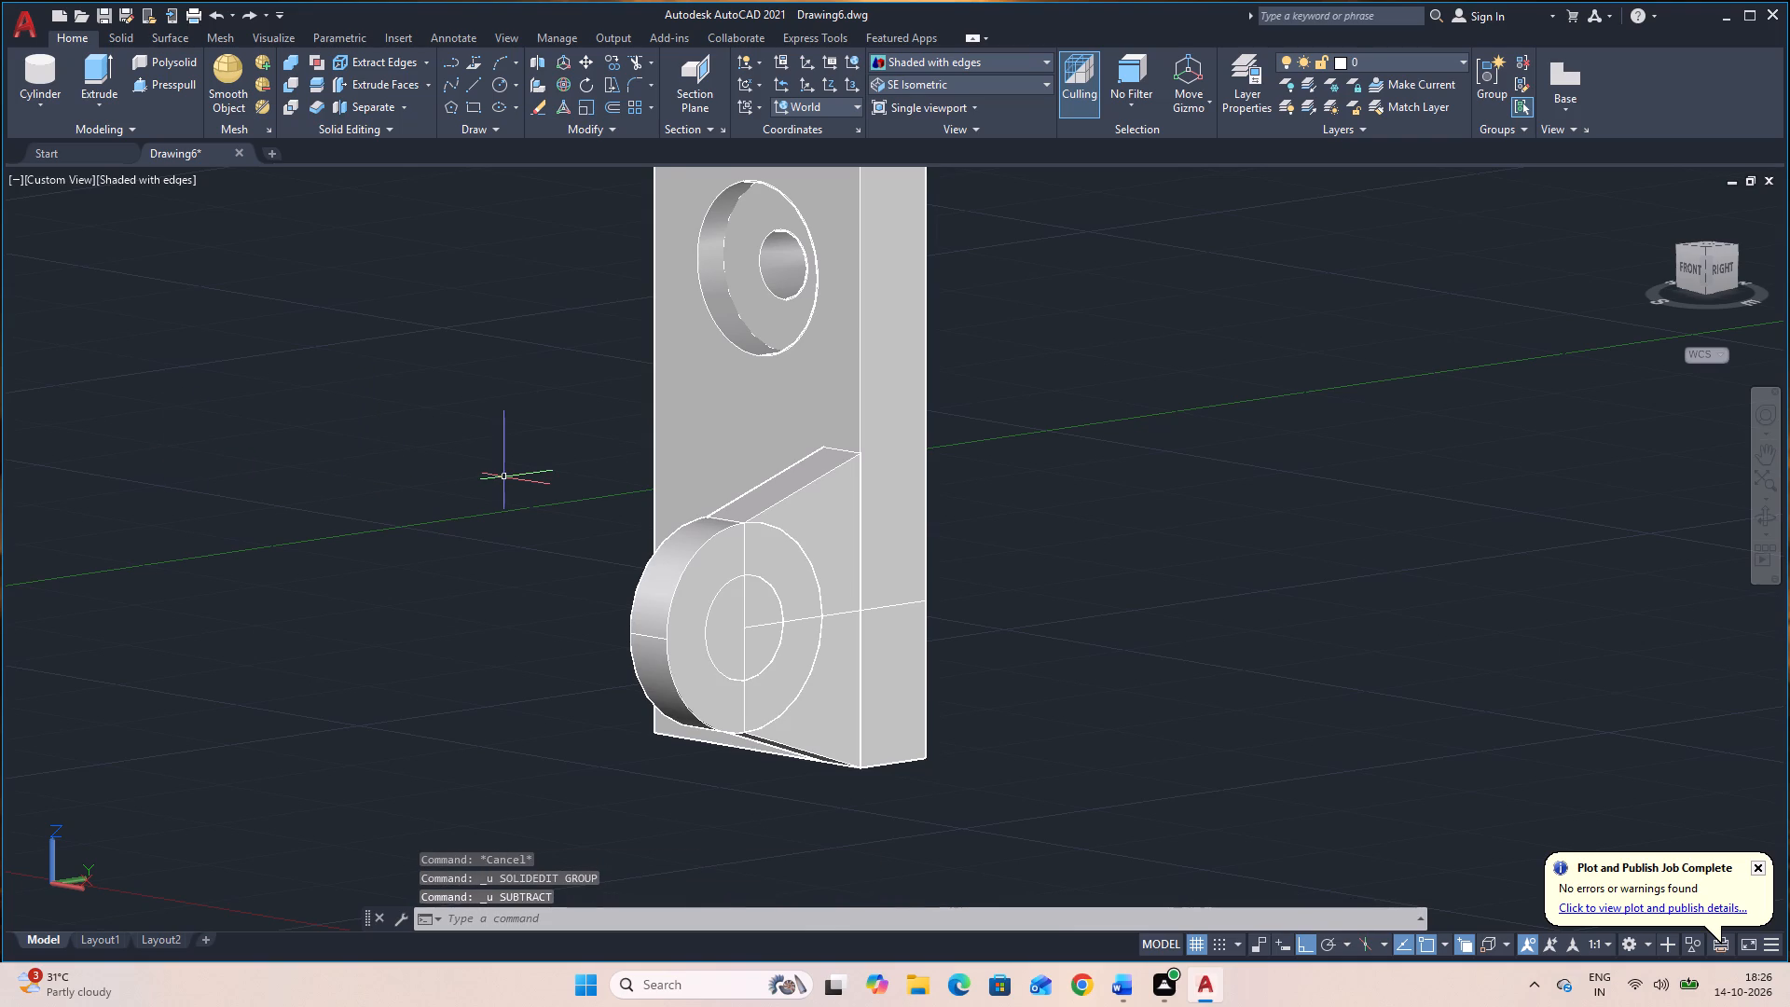
# Copy the tapered box and both lug cylinders from the lug's upper inner back corner to the block's opposite front vertical edge.
pyautogui.click(795, 507)
pyautogui.click(726, 562)
pyautogui.click(732, 619)
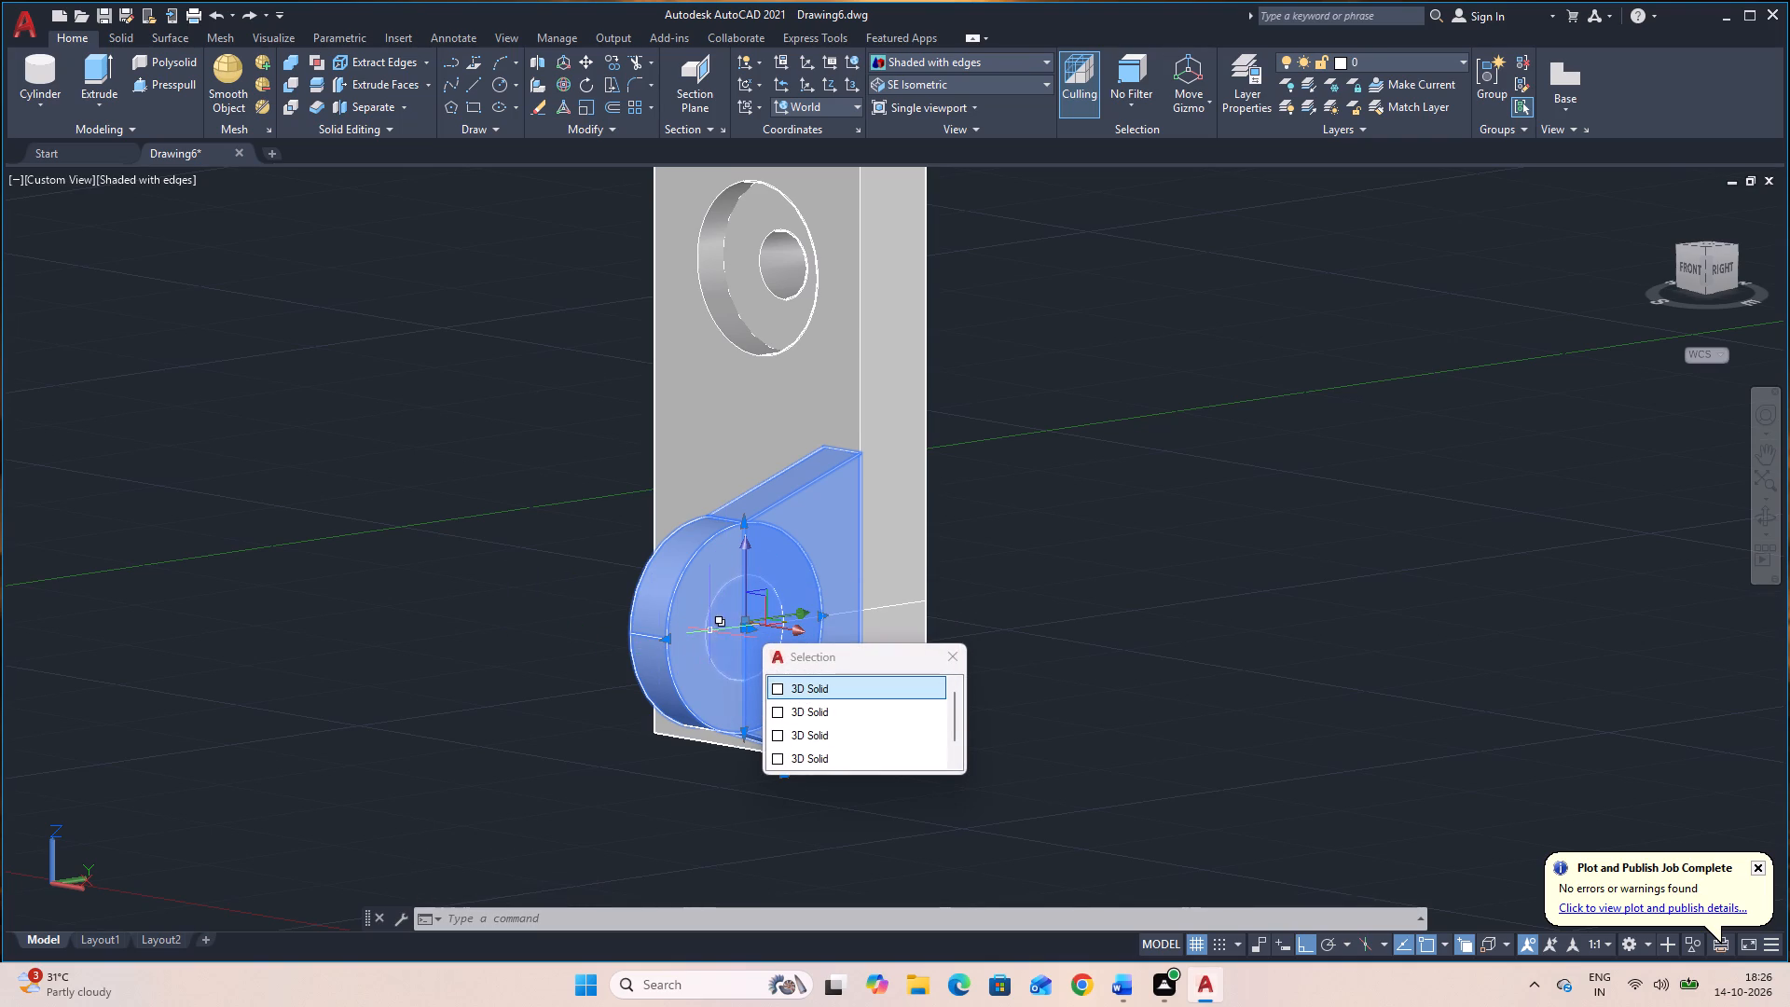
pyautogui.click(711, 631)
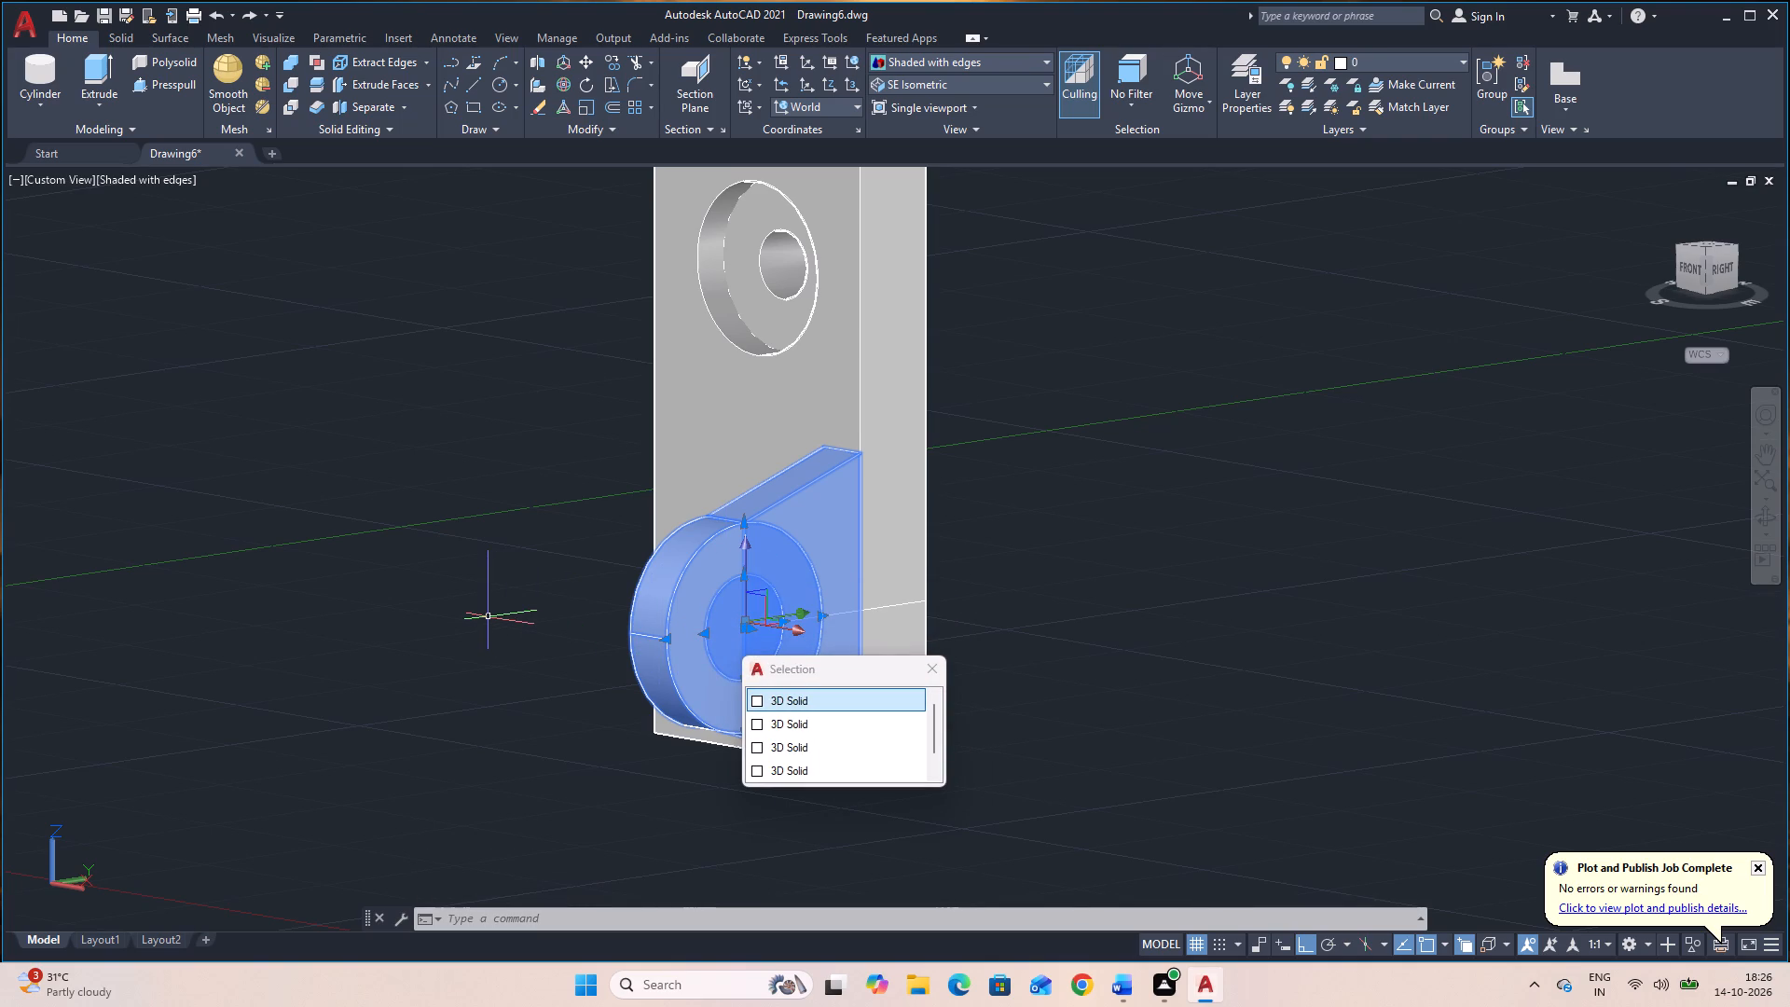
pyautogui.write('CO')
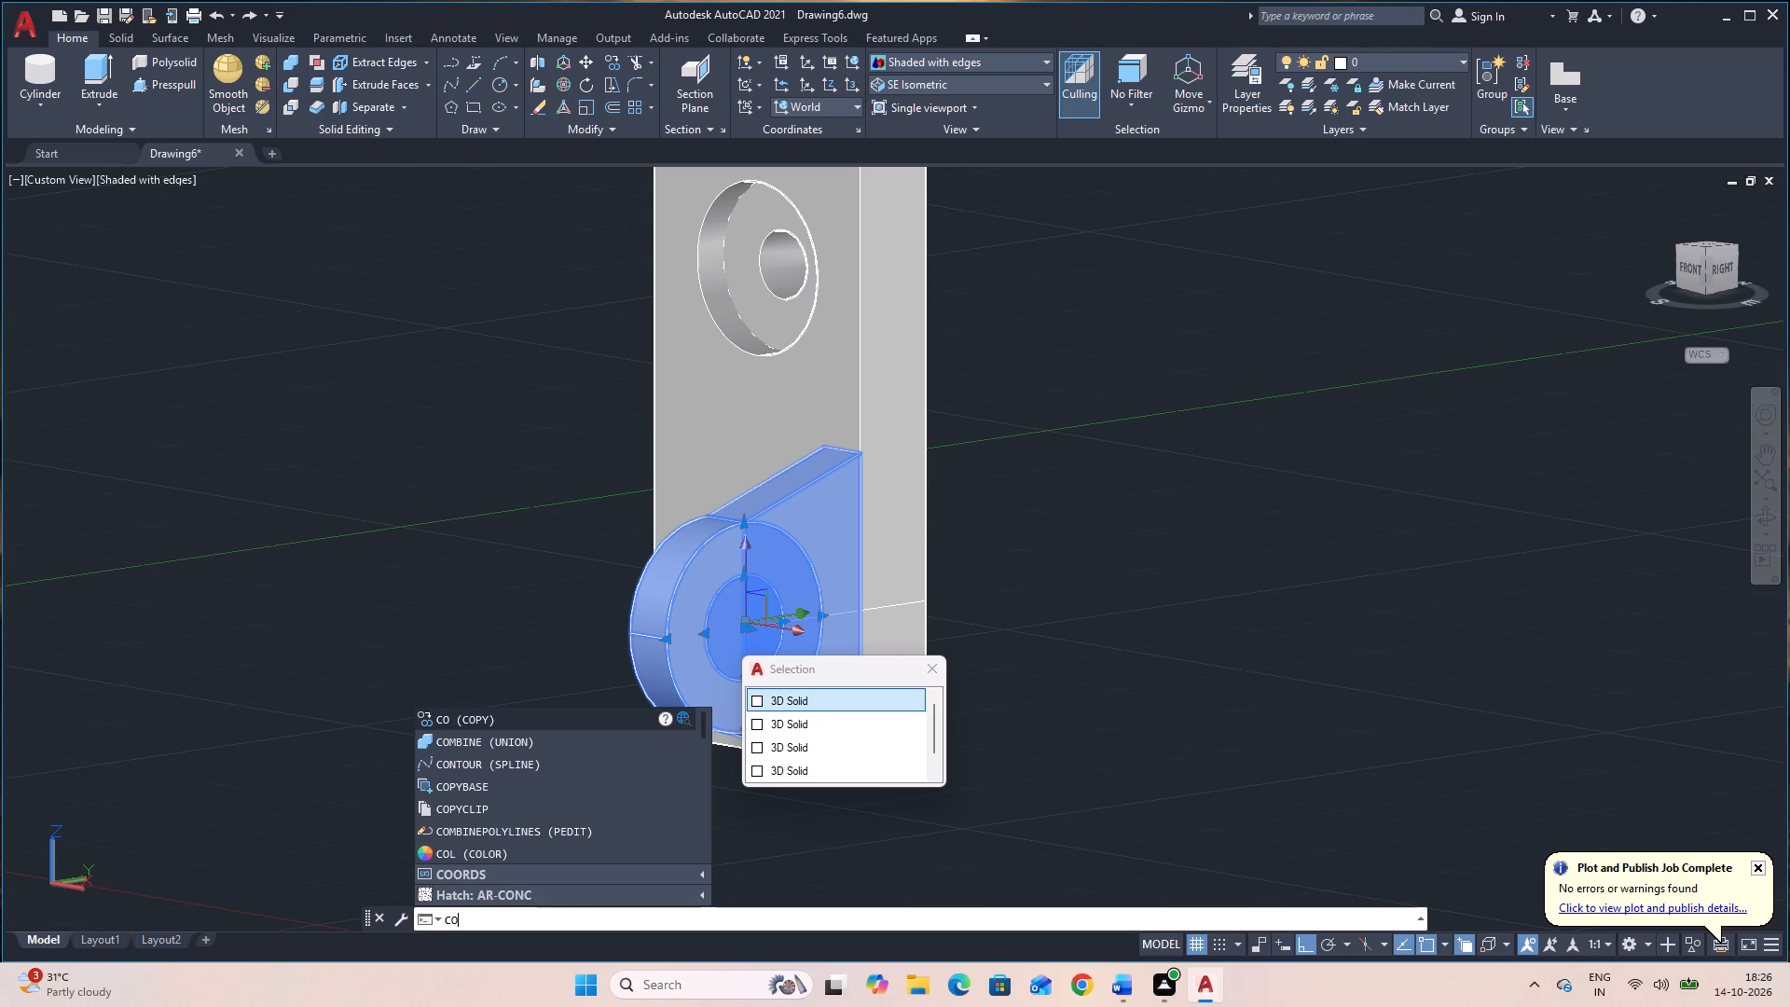
pyautogui.press('space')
pyautogui.press('space')
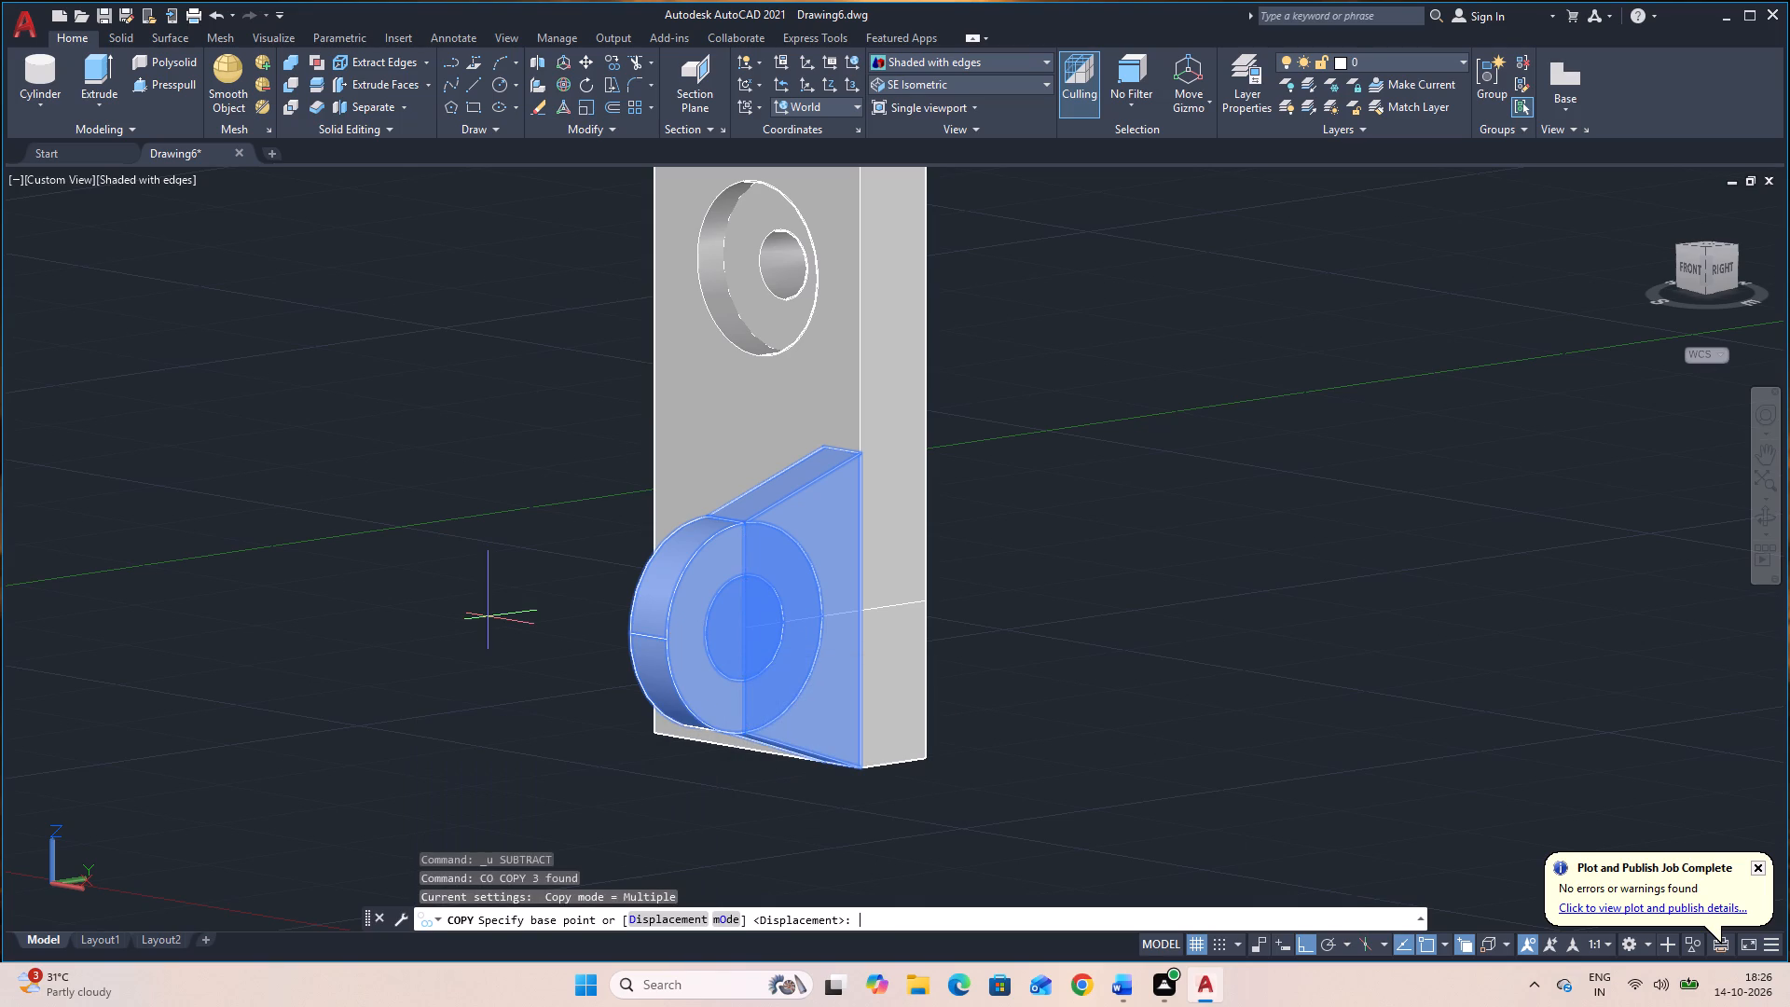
pyautogui.click(820, 446)
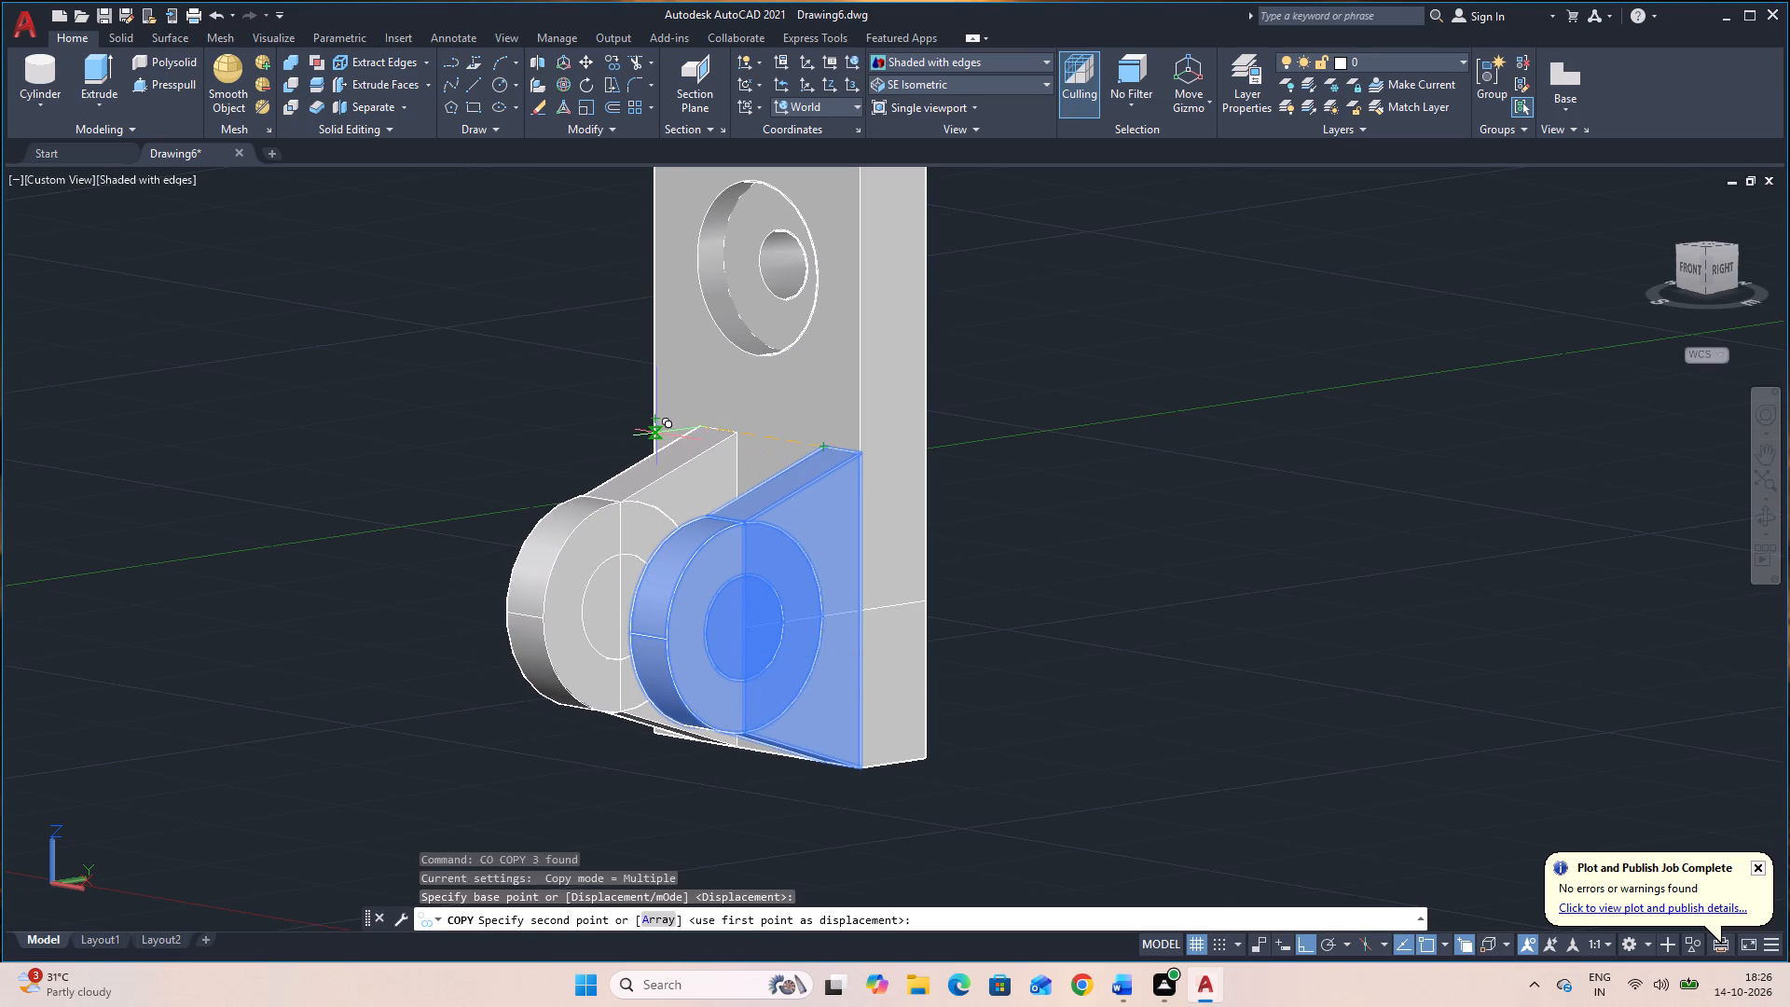
pyautogui.click(660, 424)
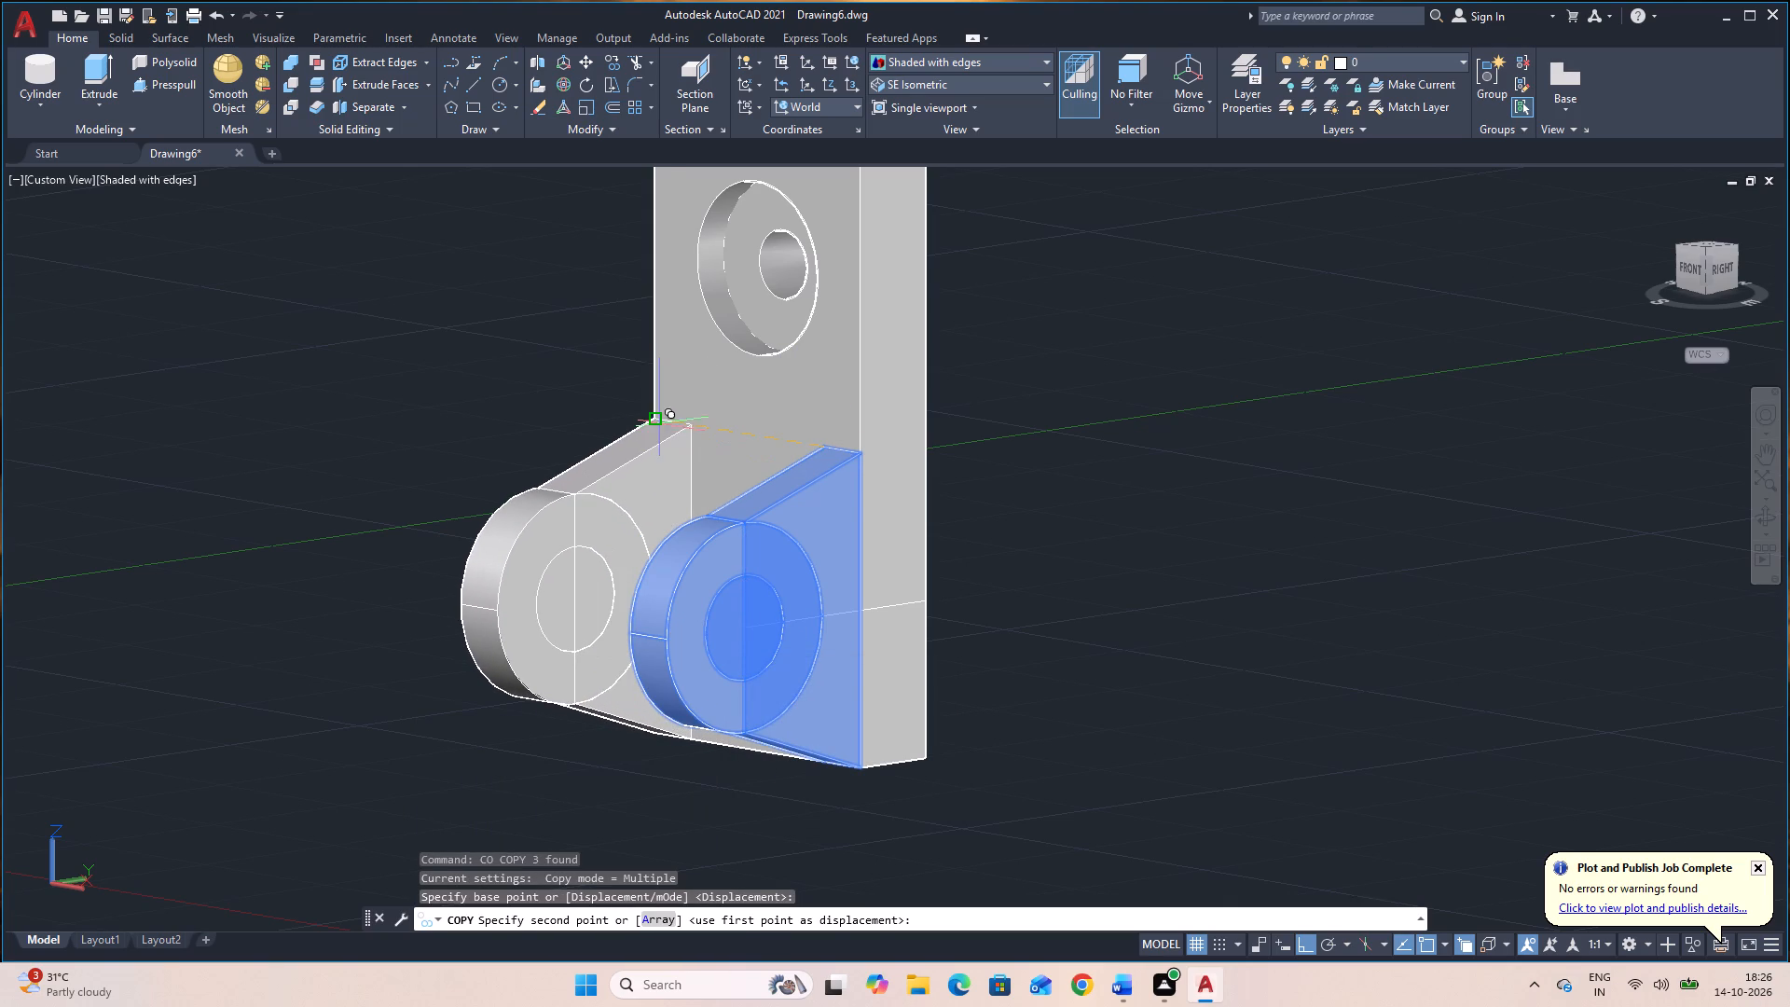
pyautogui.press('Escape')
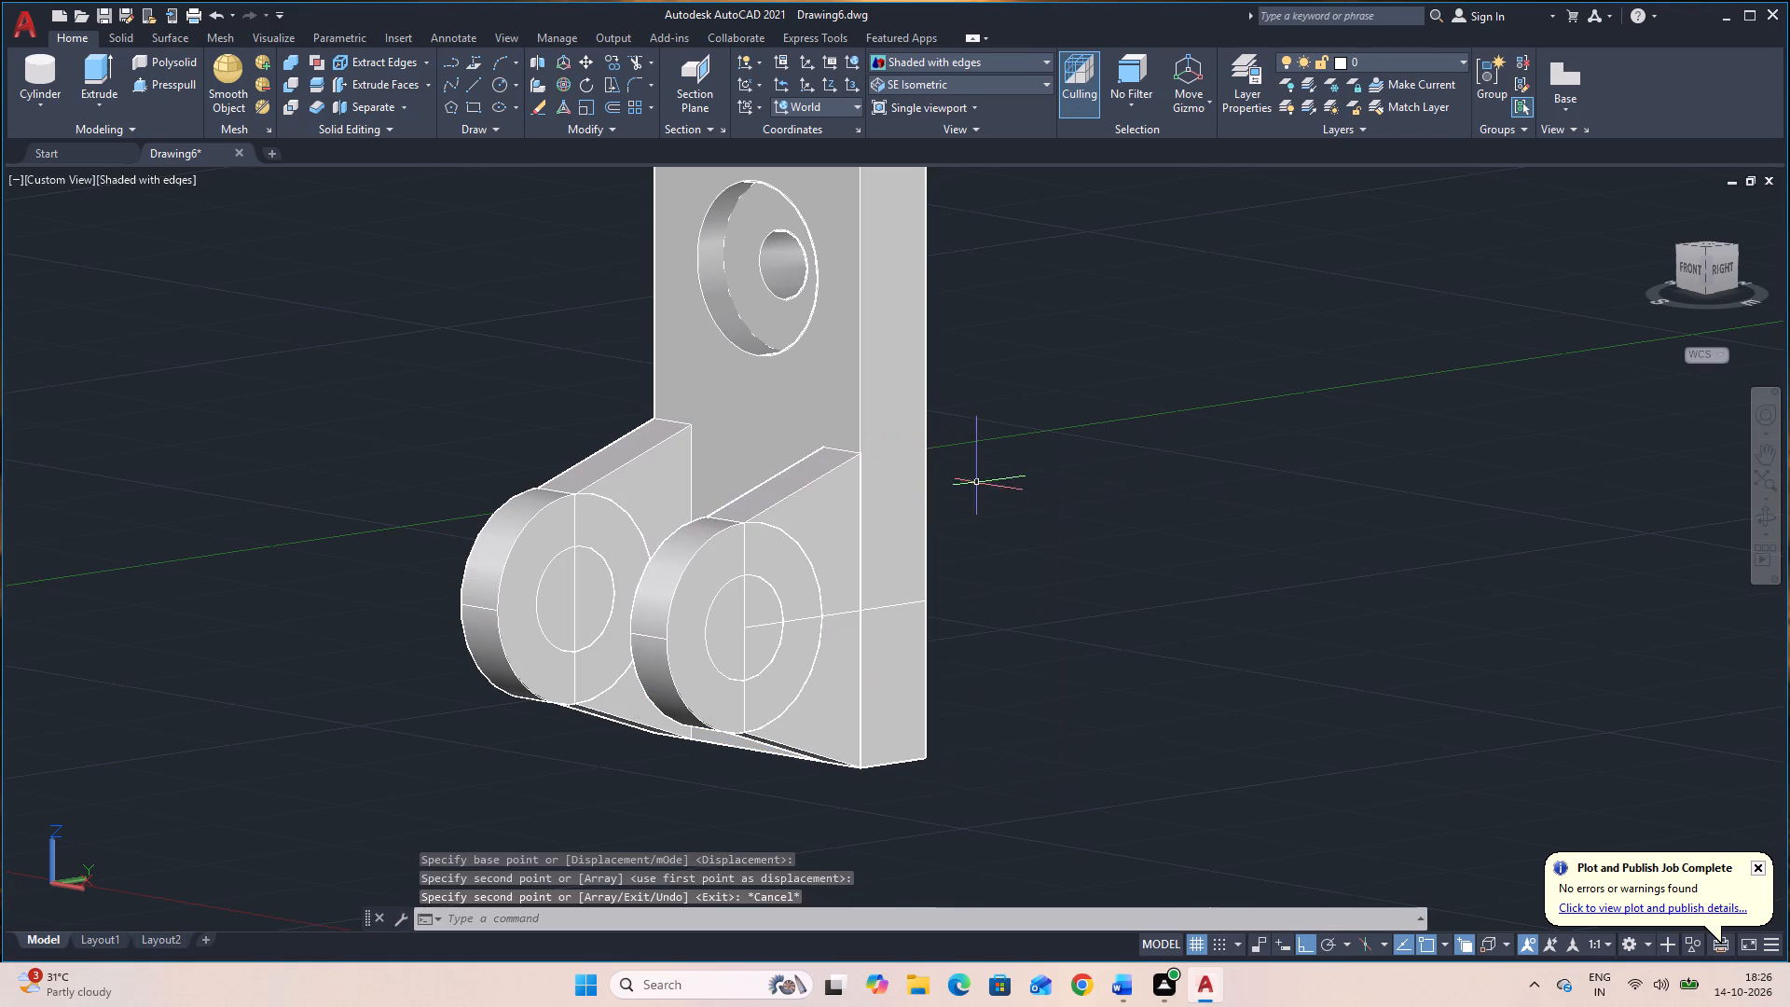
# Subtract both radius-15 cylinders from the block, the two tapered boxes and the two radius-30 cylinders.
pyautogui.write('SU')
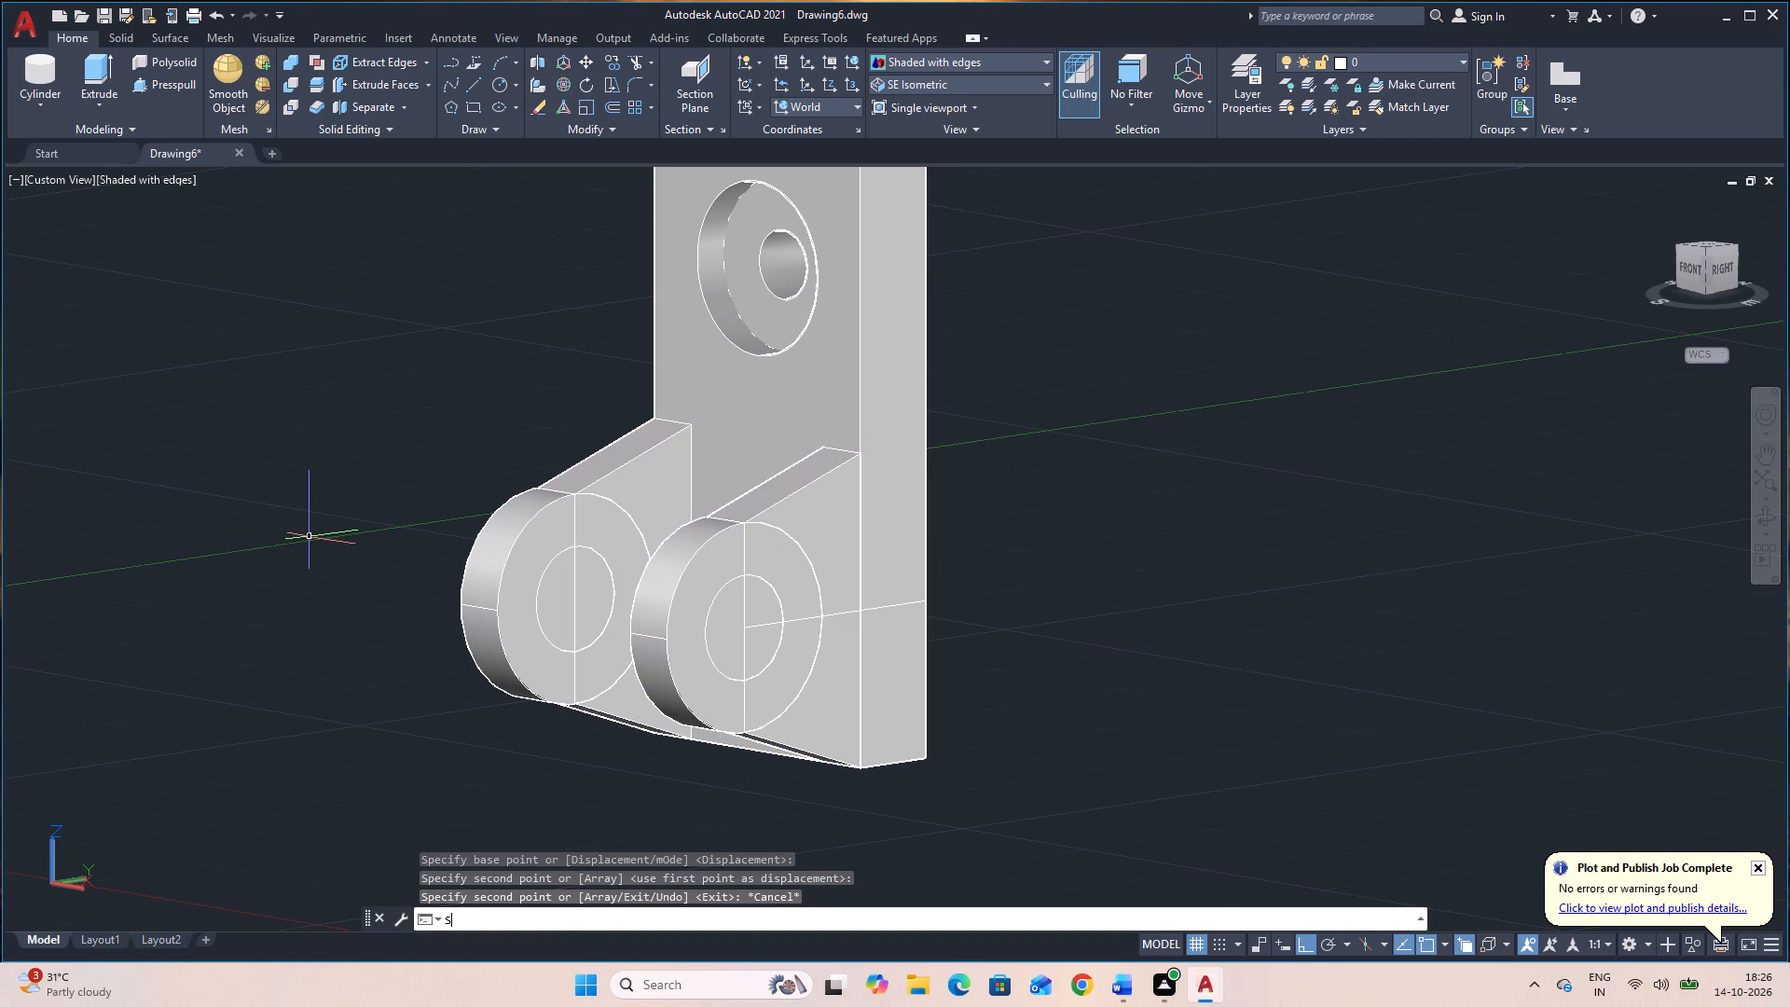
pyautogui.press('space')
pyautogui.click(743, 393)
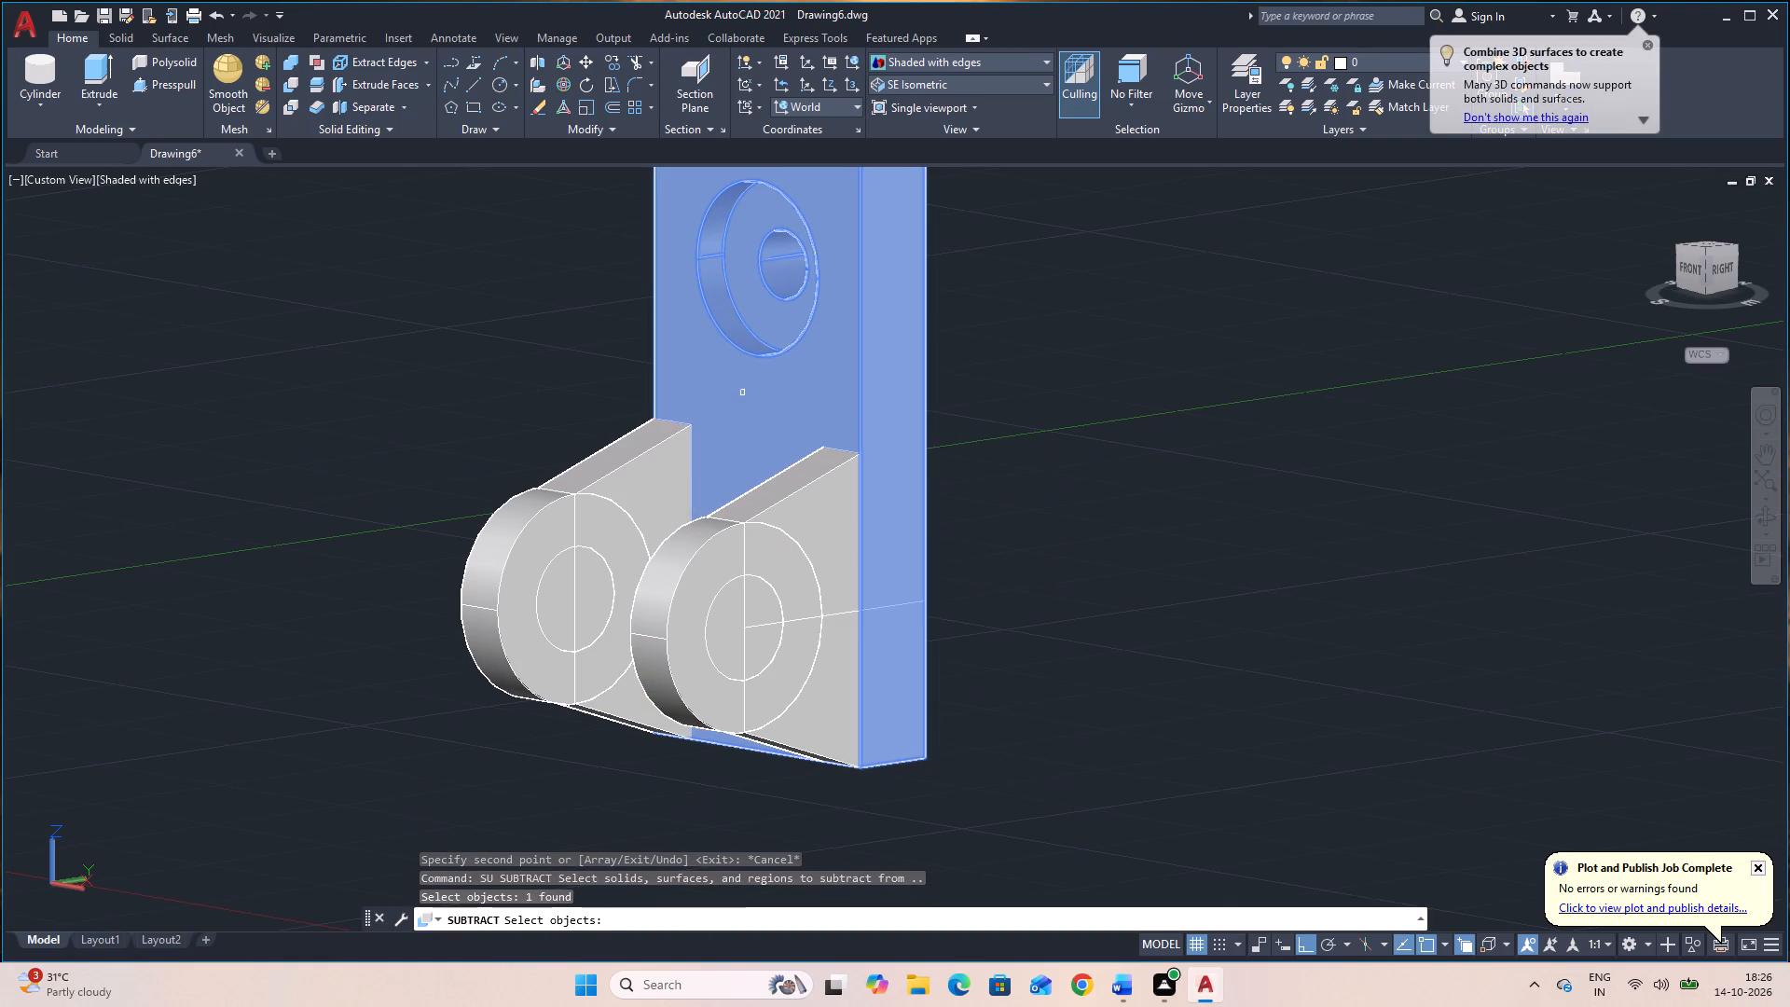
pyautogui.click(661, 454)
pyautogui.click(811, 464)
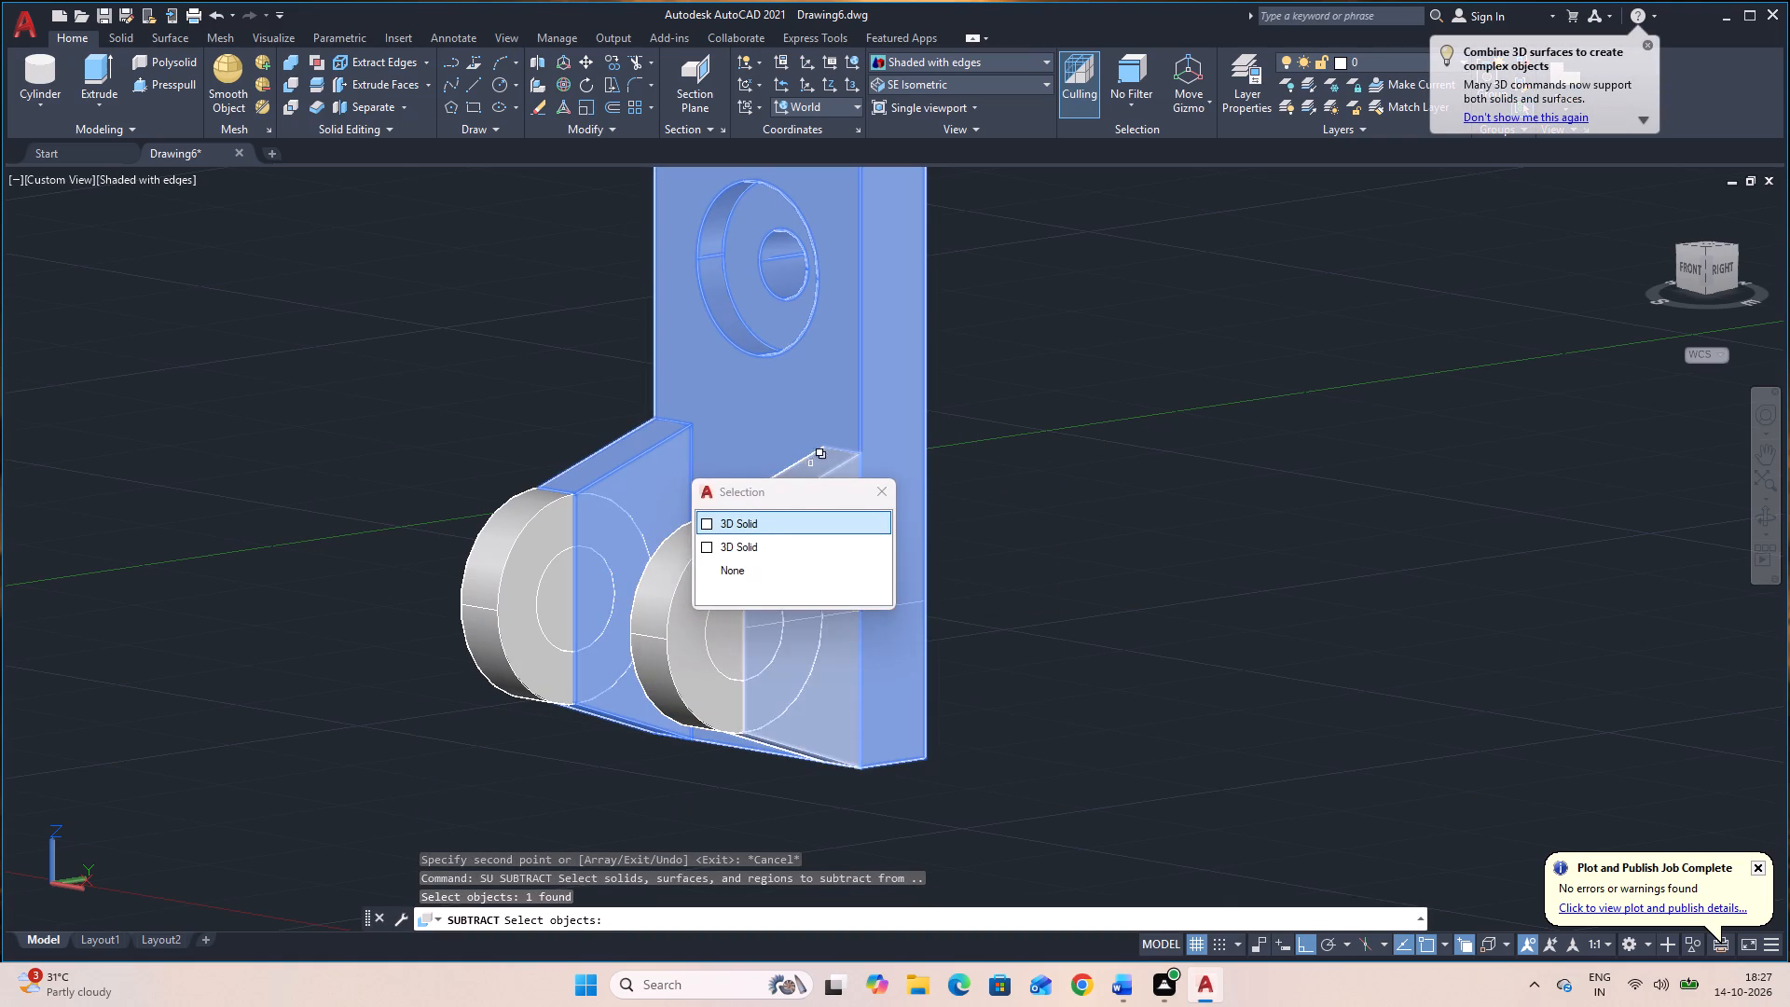
pyautogui.click(531, 523)
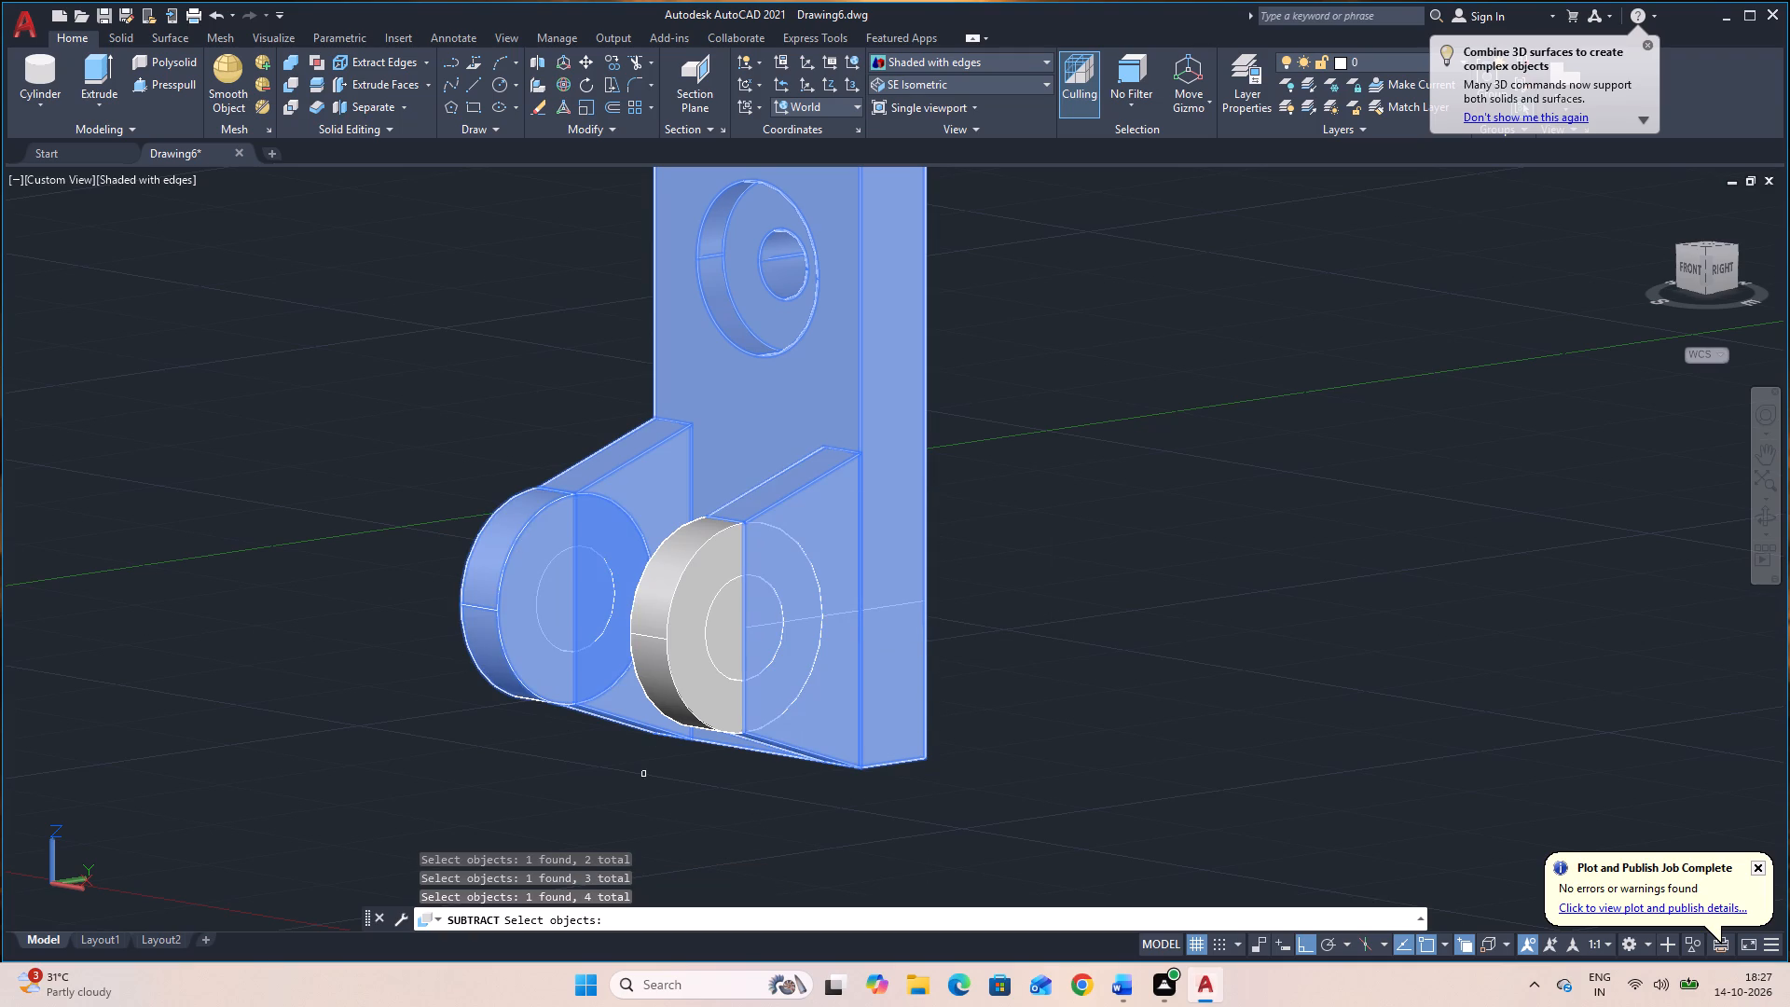
pyautogui.click(672, 690)
pyautogui.press('space')
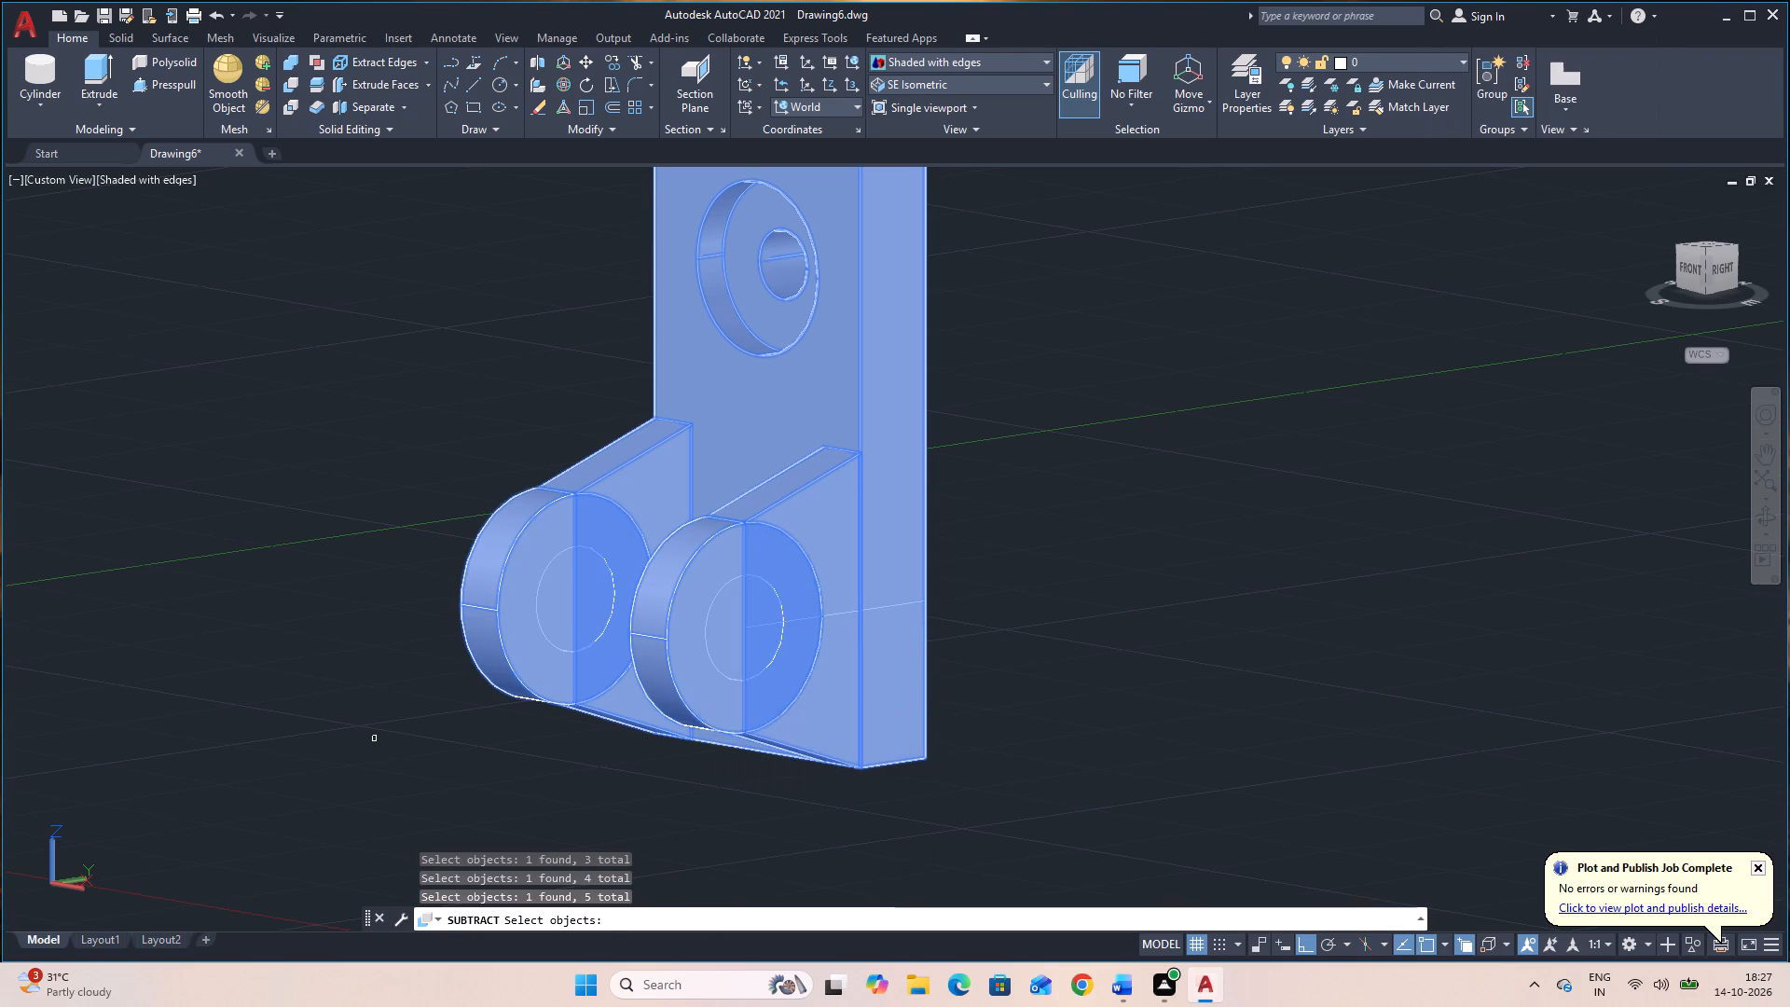
pyautogui.press('space')
pyautogui.click(570, 621)
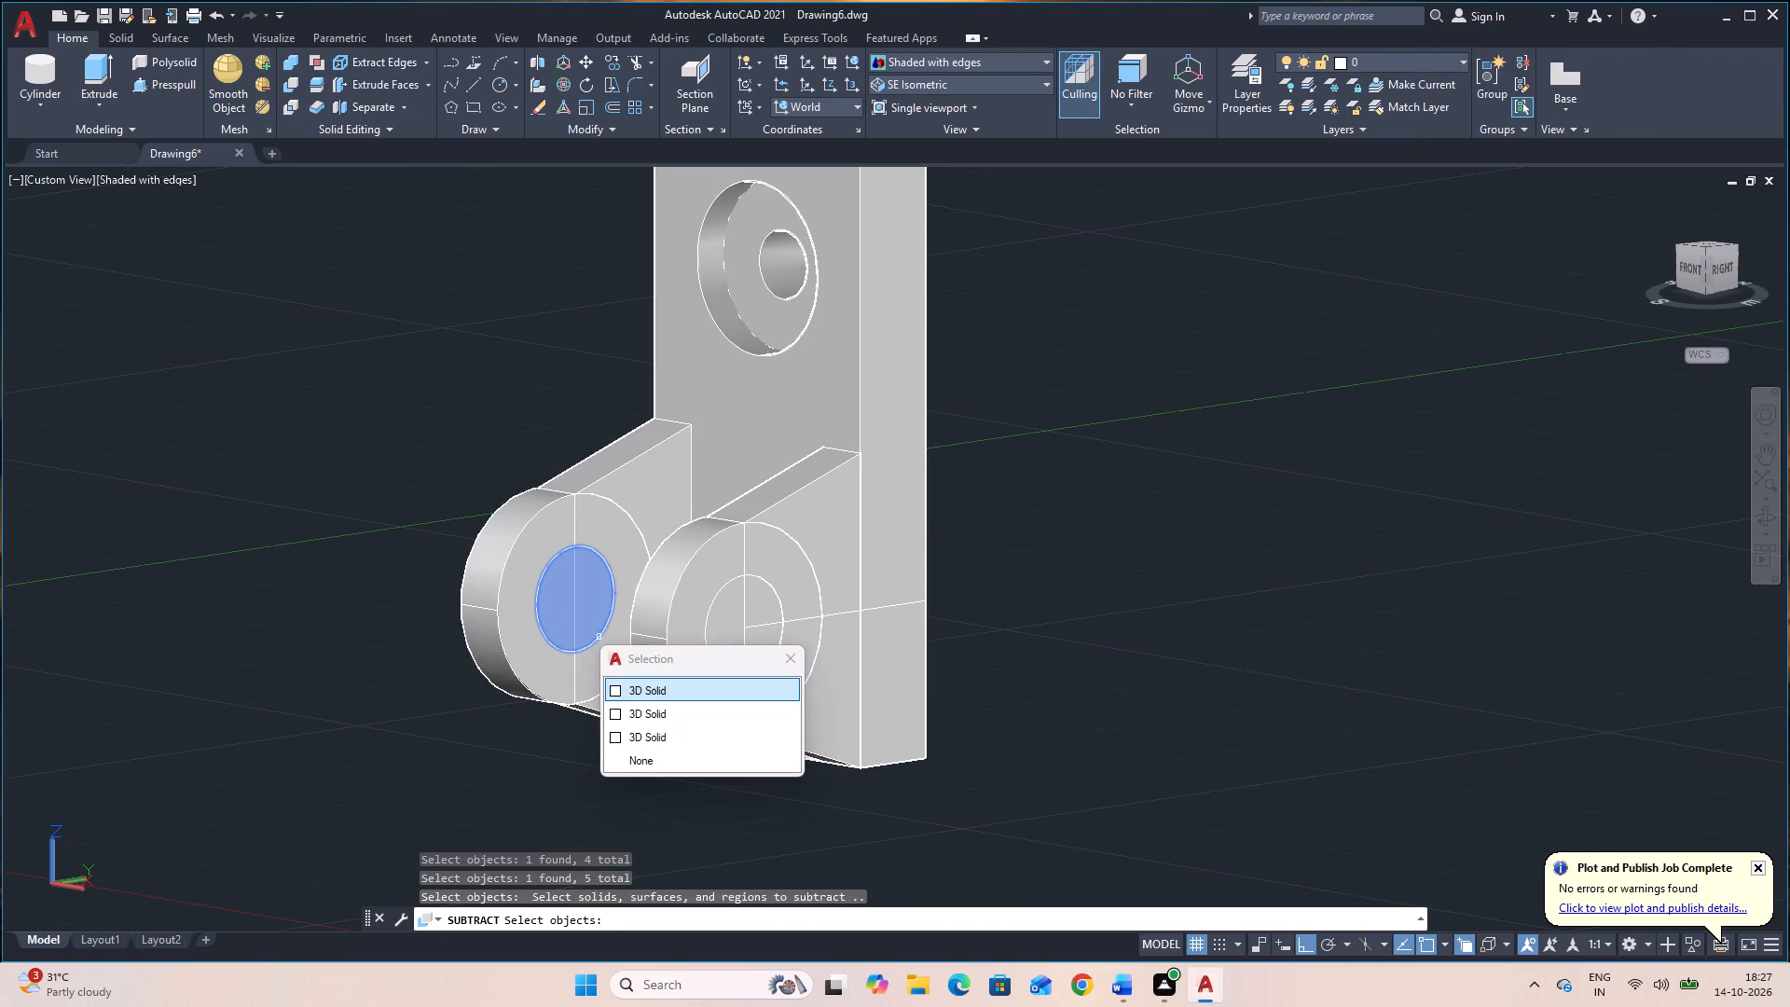
pyautogui.click(769, 620)
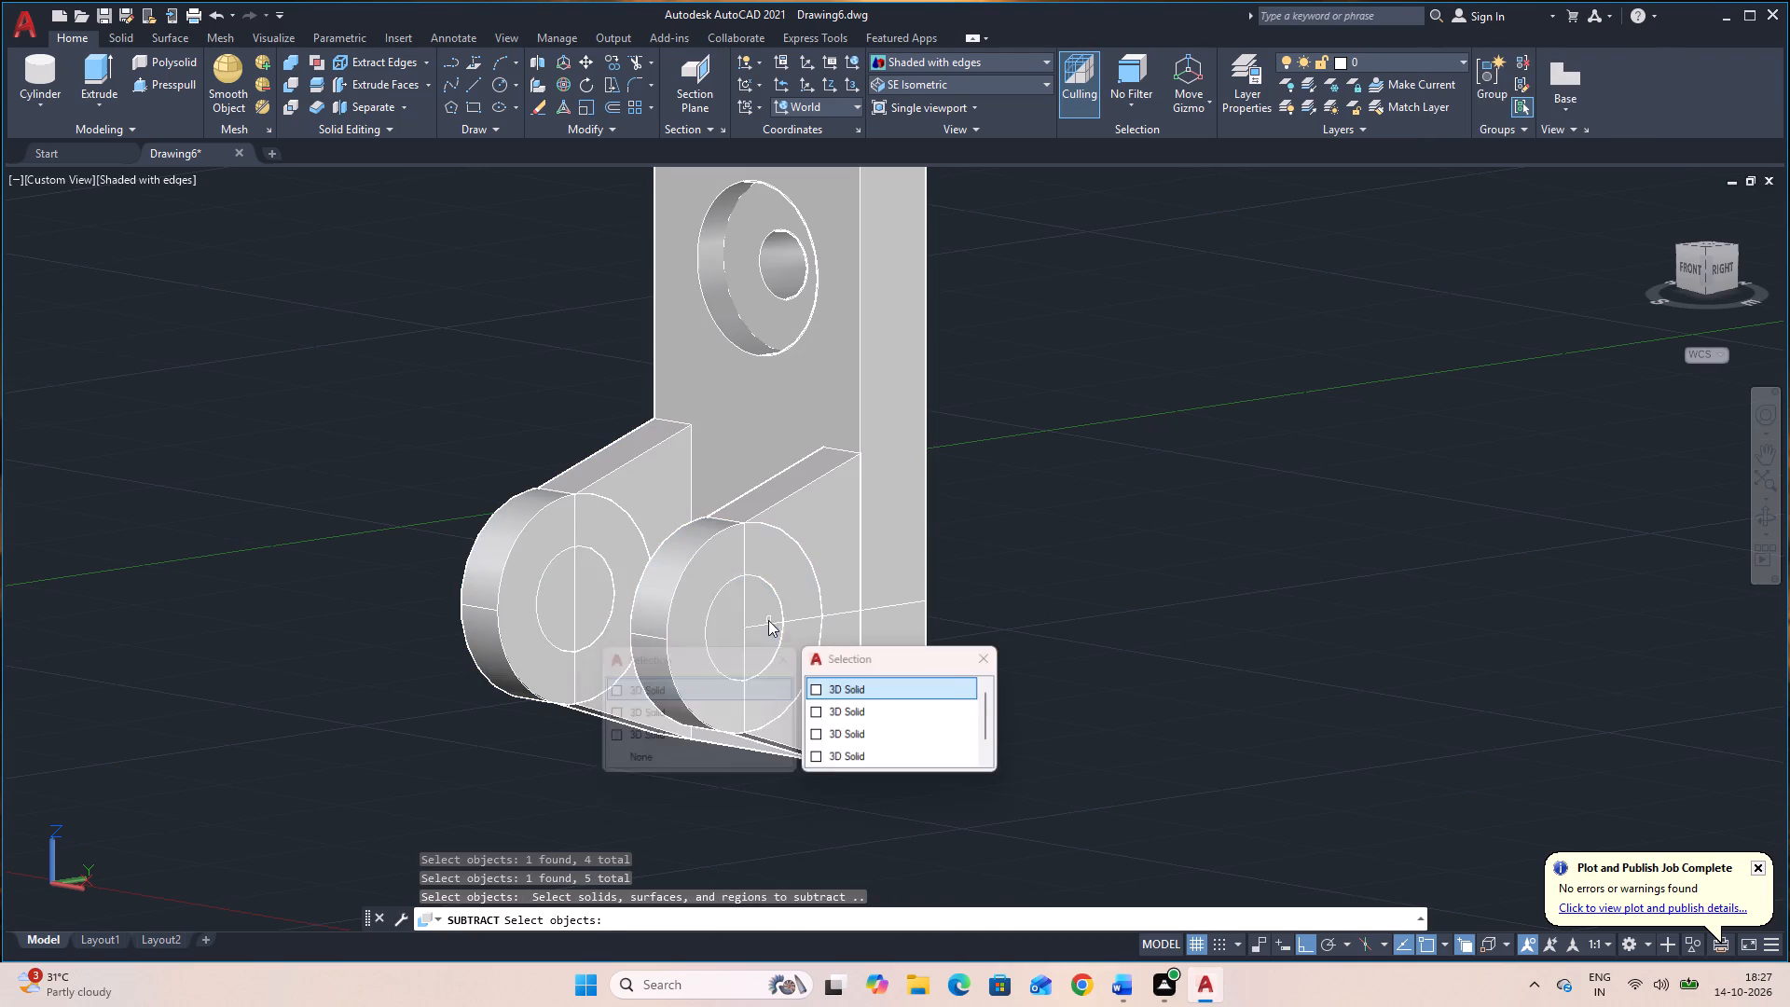
pyautogui.press('space')
pyautogui.press('space')
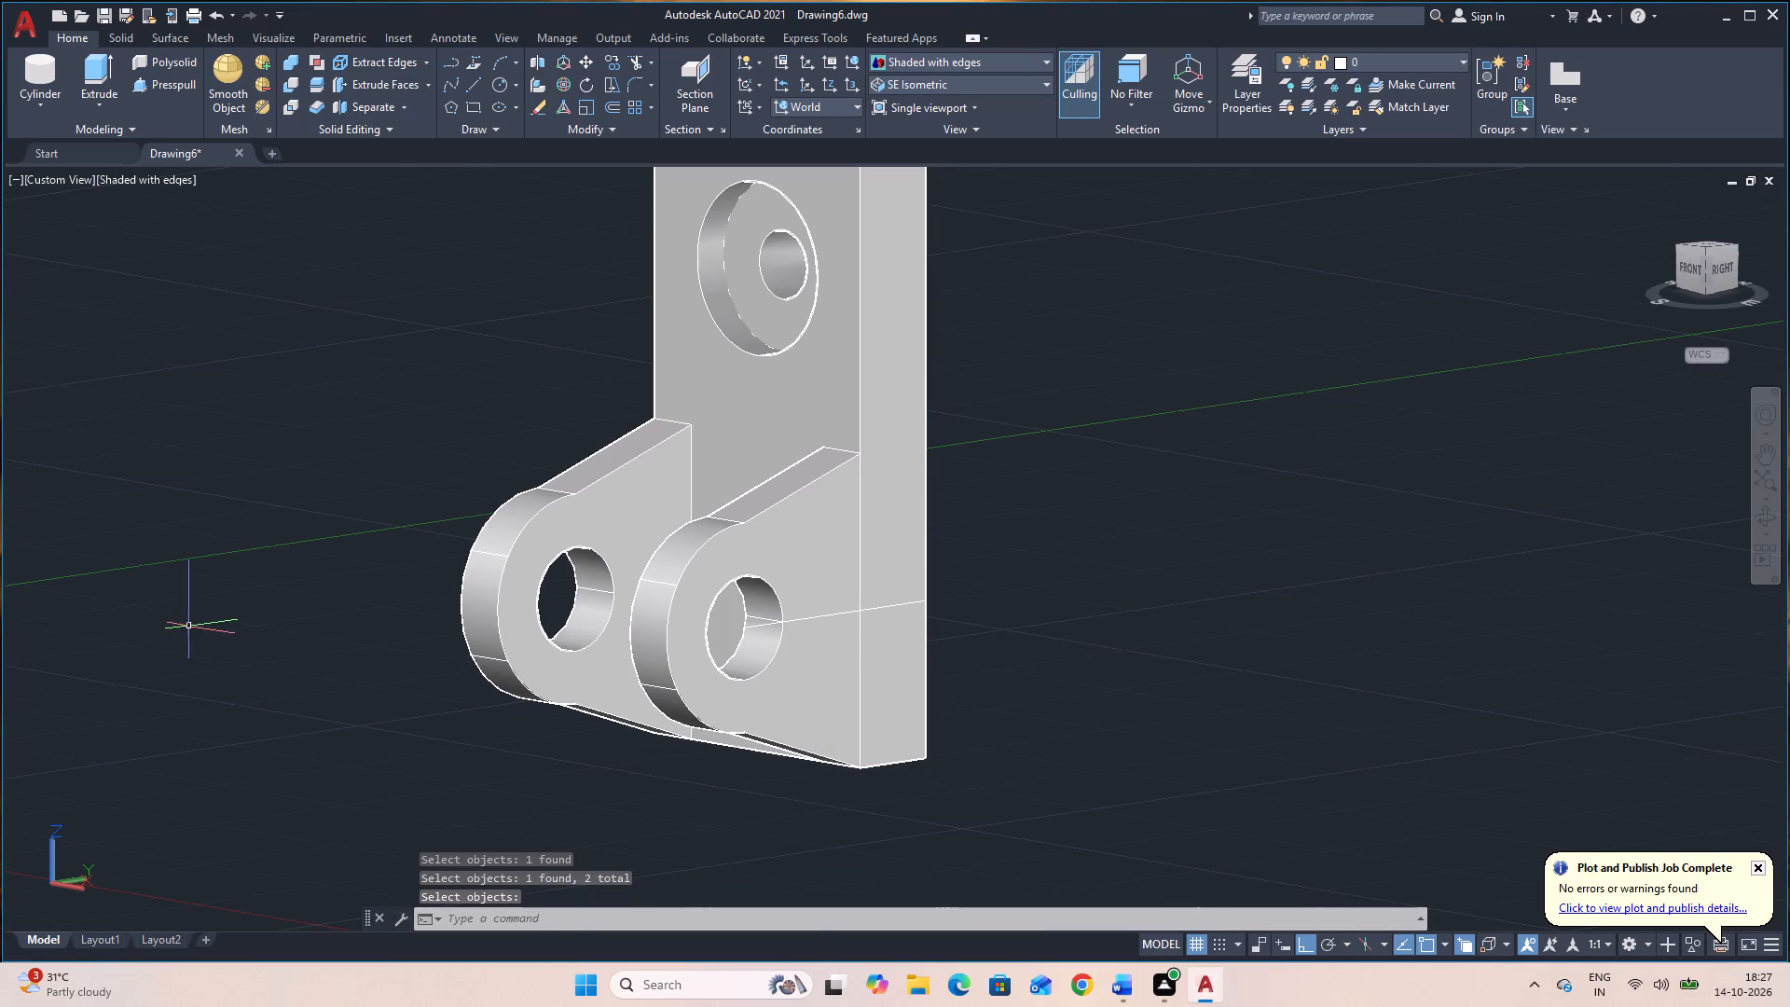
pyautogui.click(900, 536)
pyautogui.press('Escape')
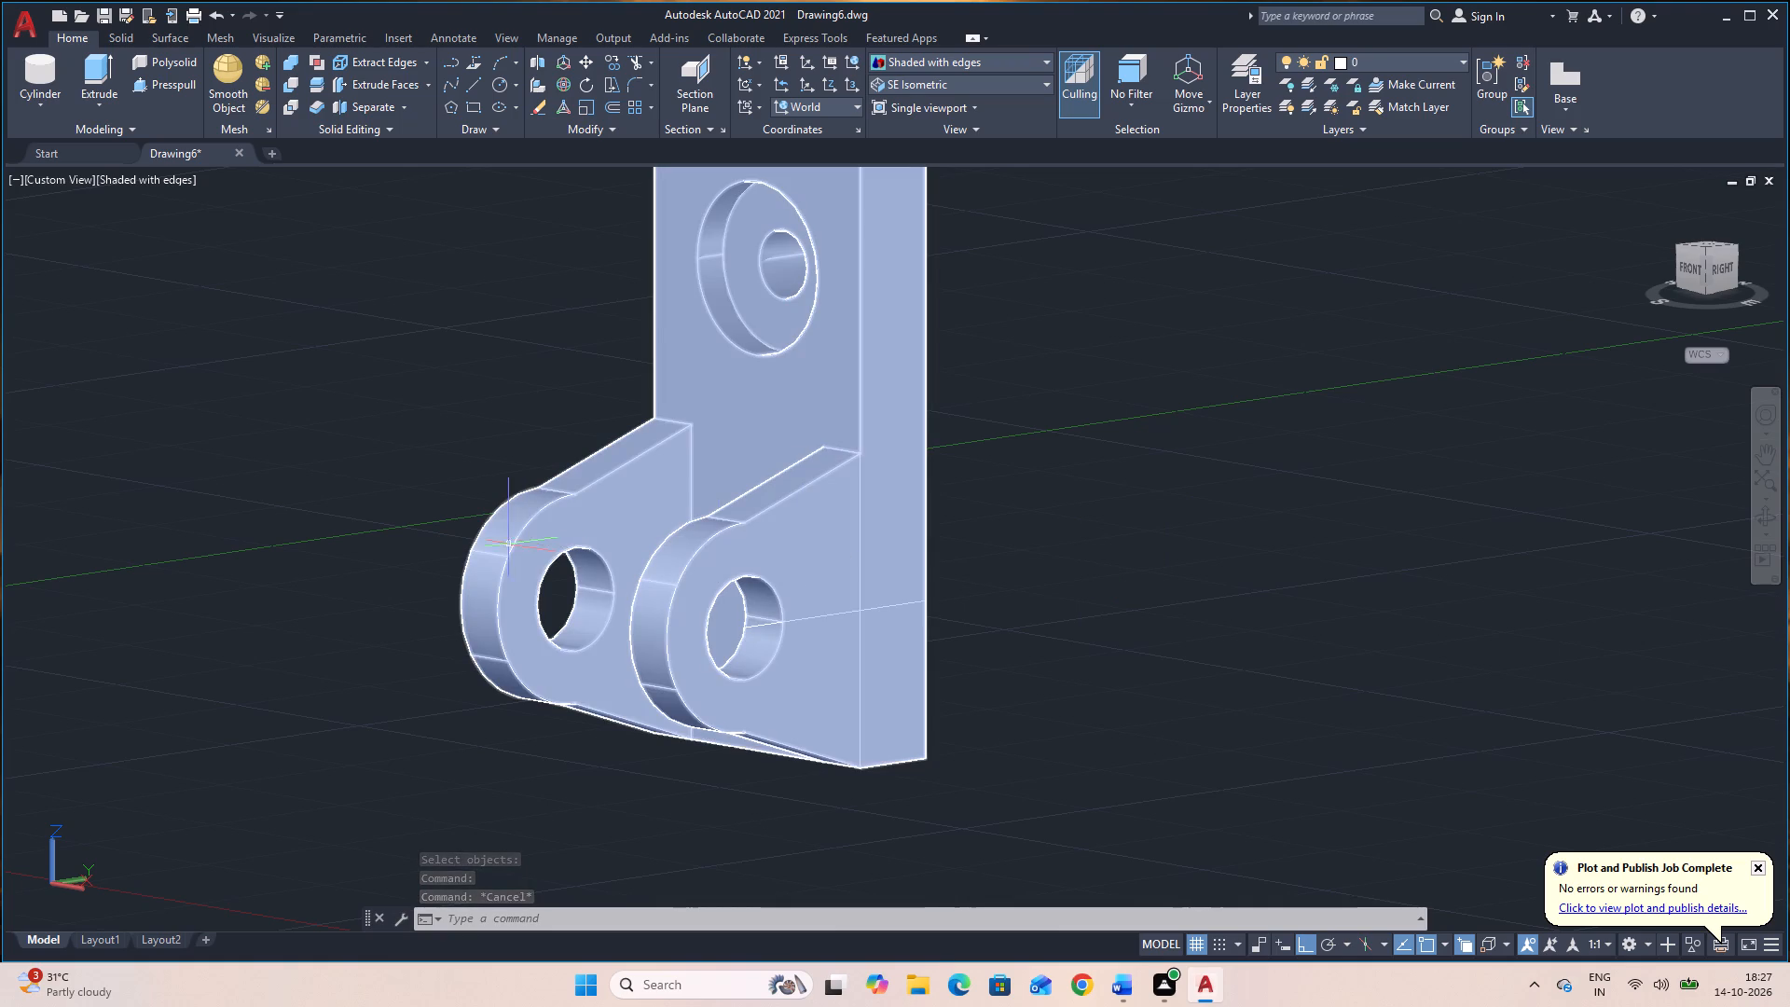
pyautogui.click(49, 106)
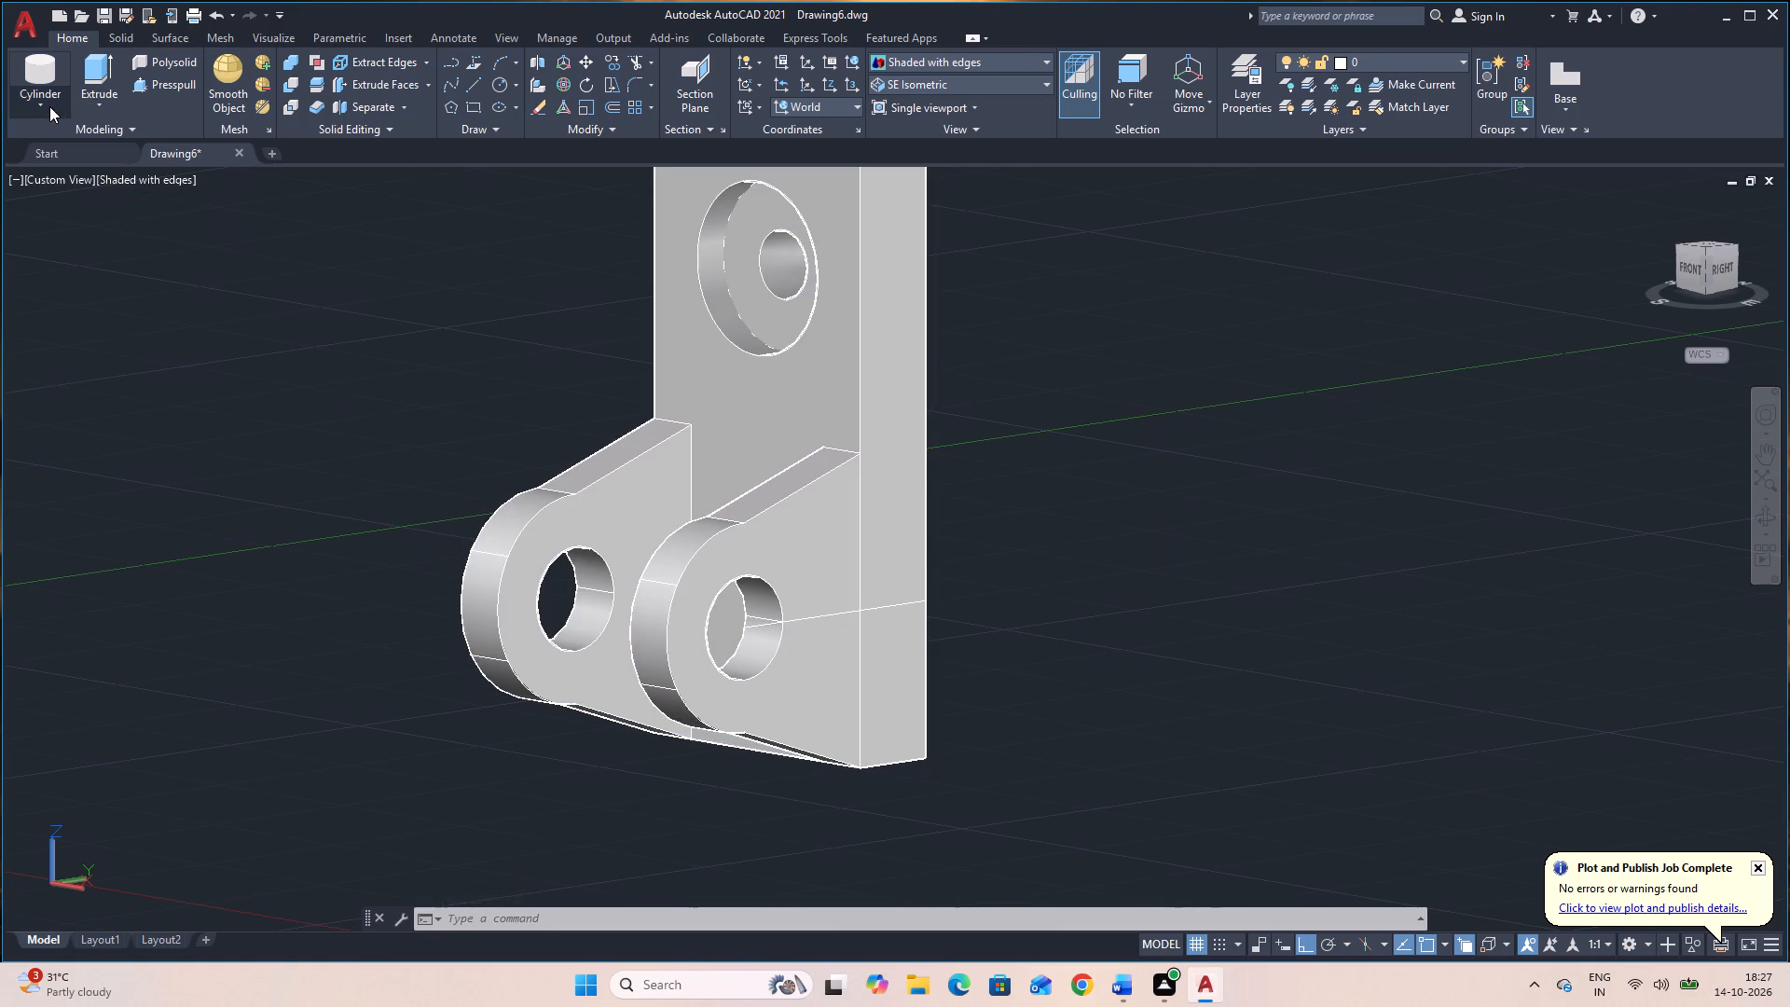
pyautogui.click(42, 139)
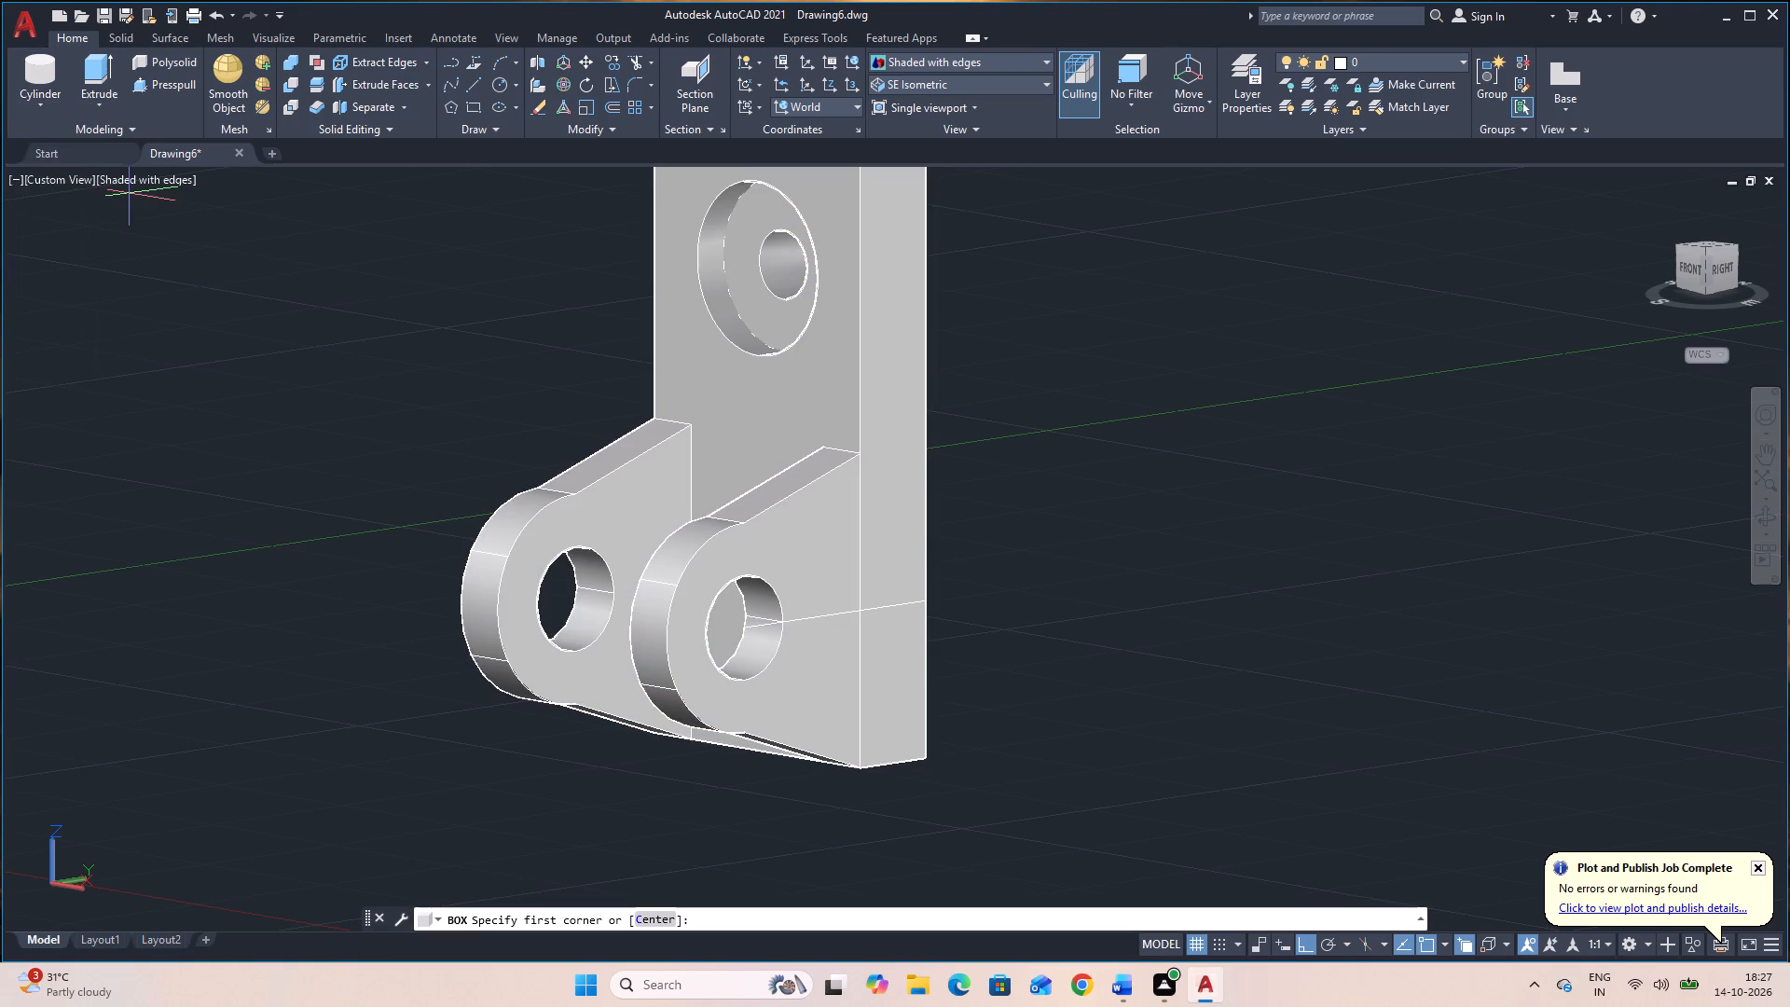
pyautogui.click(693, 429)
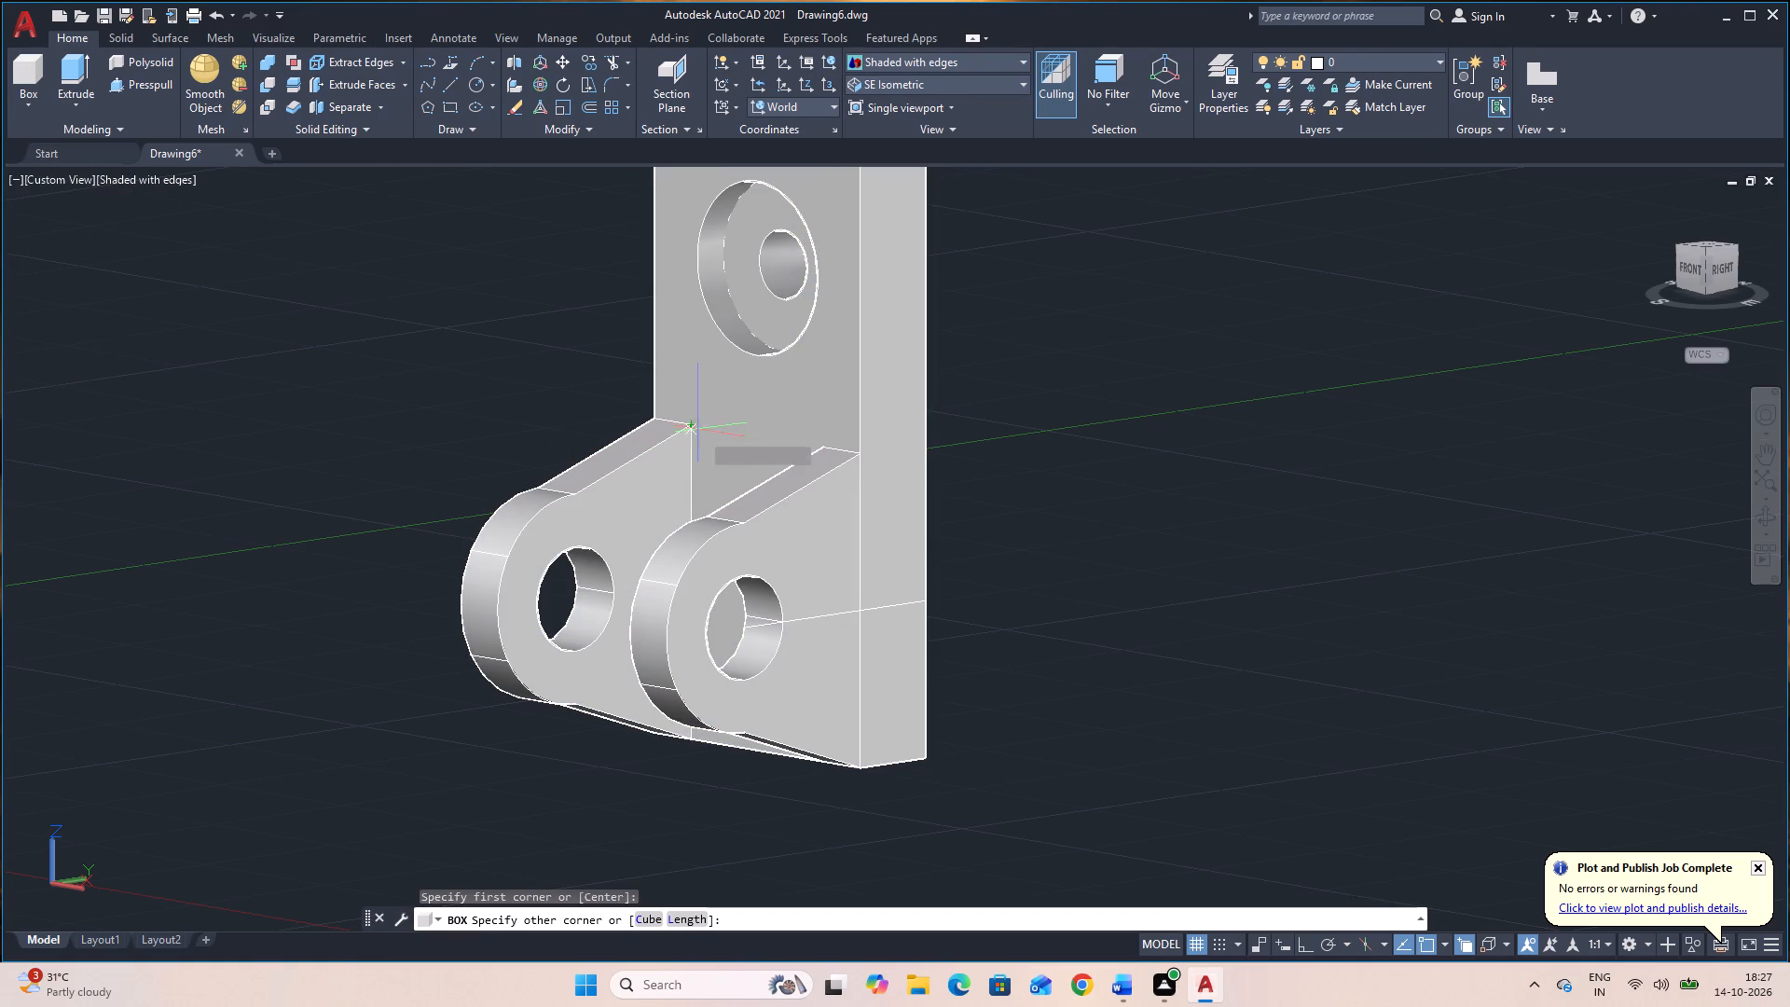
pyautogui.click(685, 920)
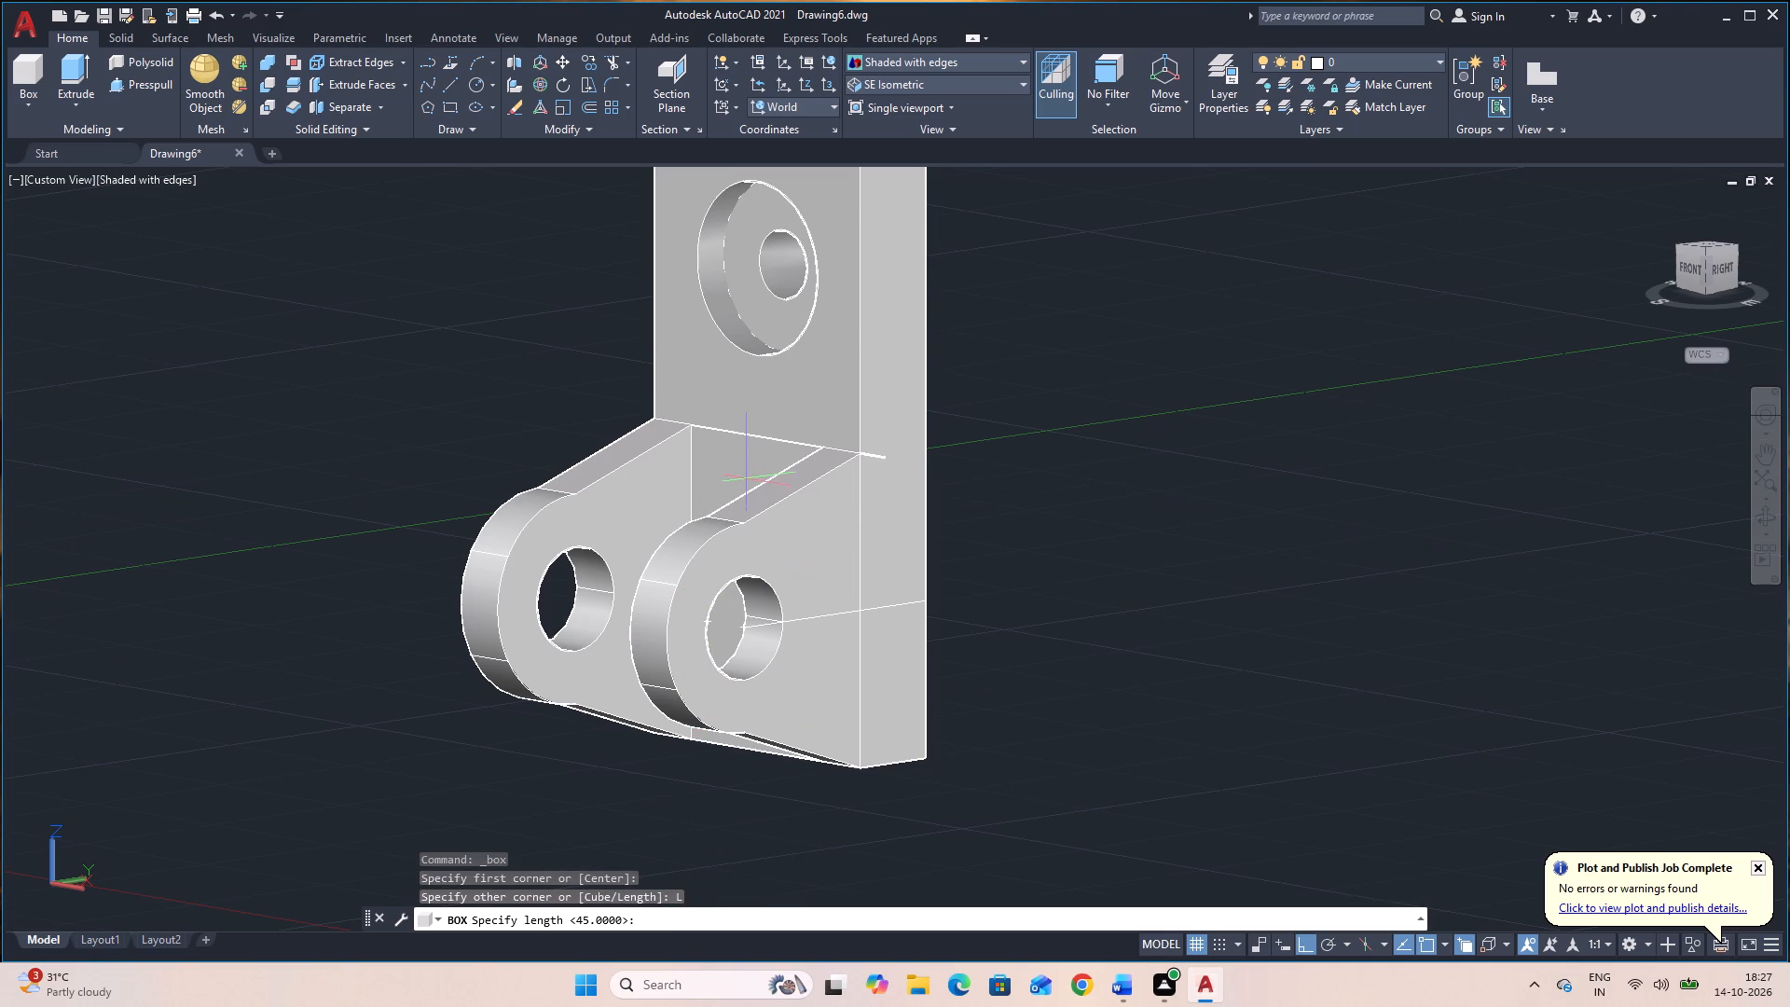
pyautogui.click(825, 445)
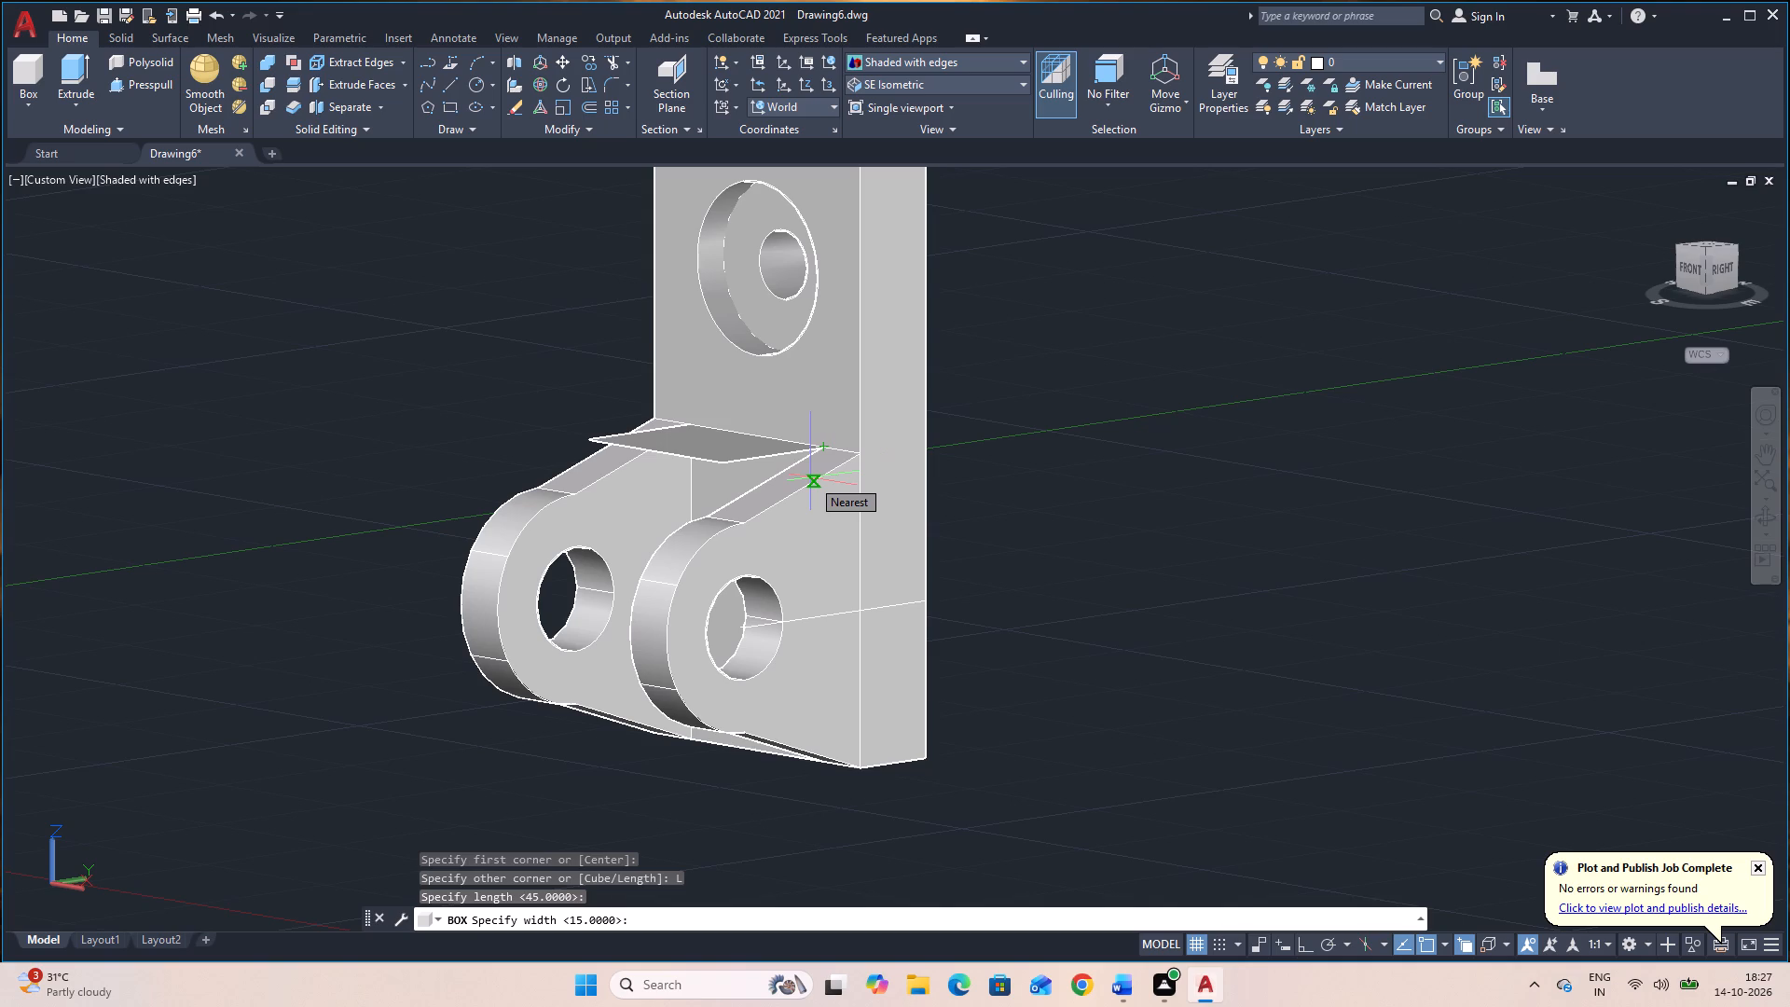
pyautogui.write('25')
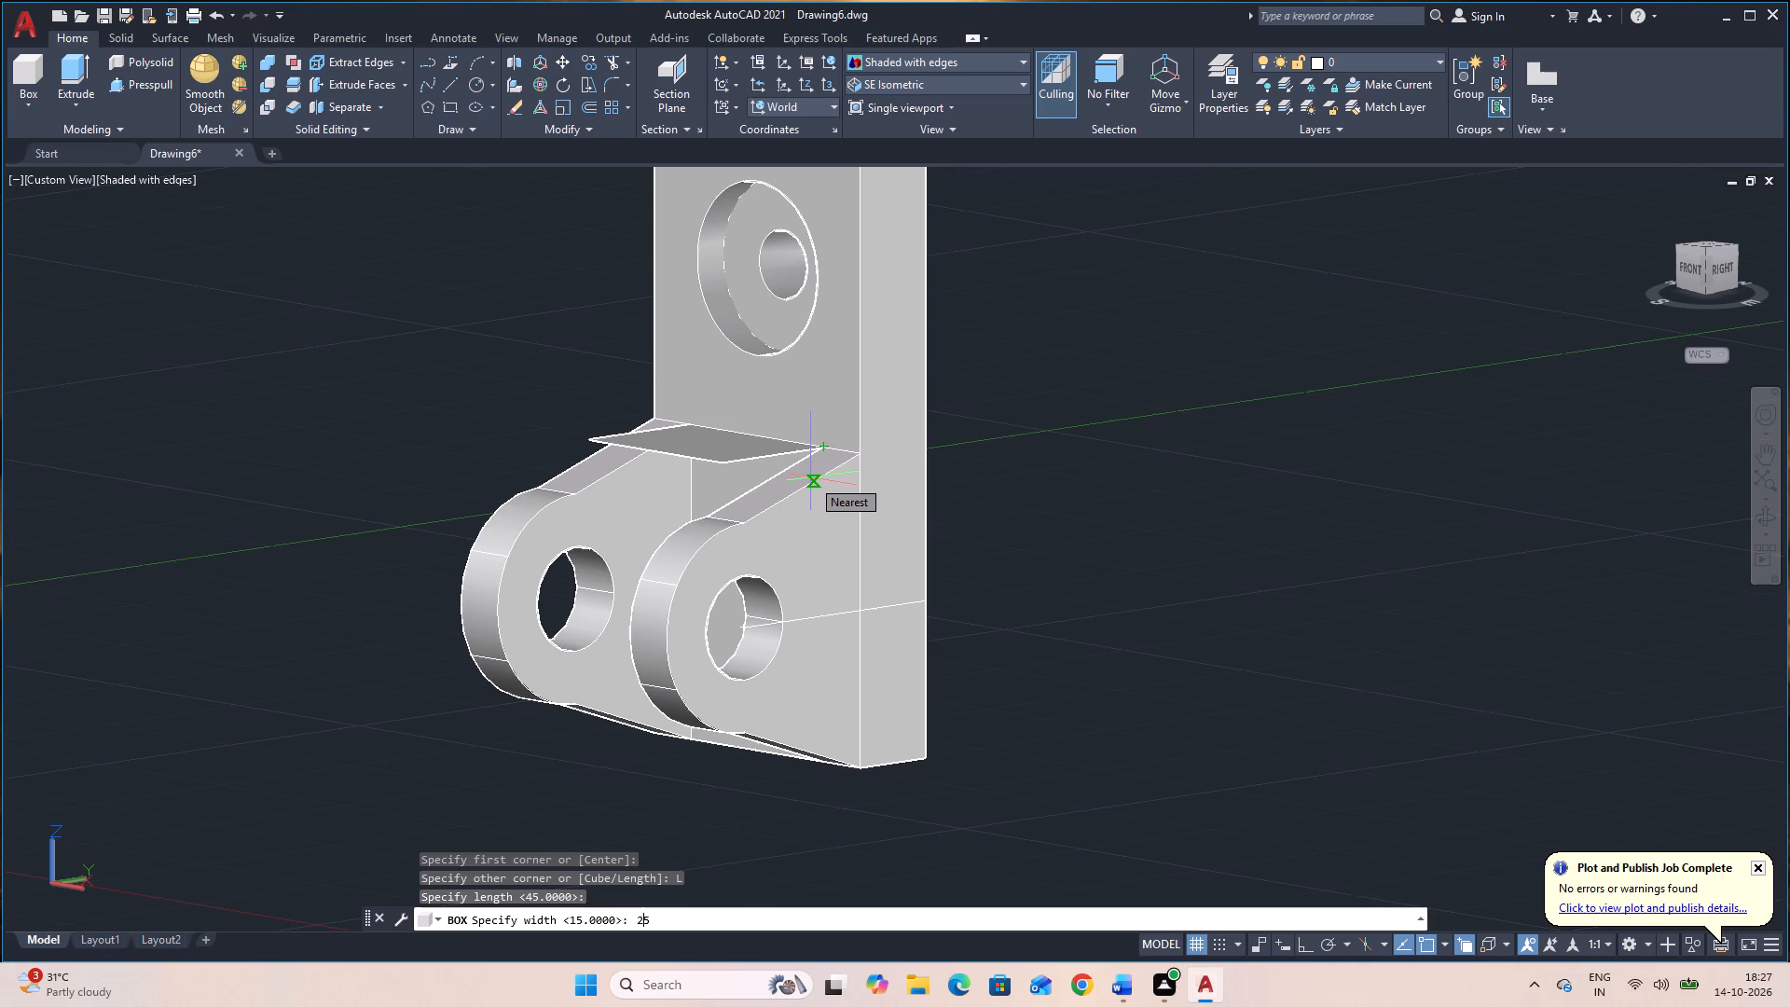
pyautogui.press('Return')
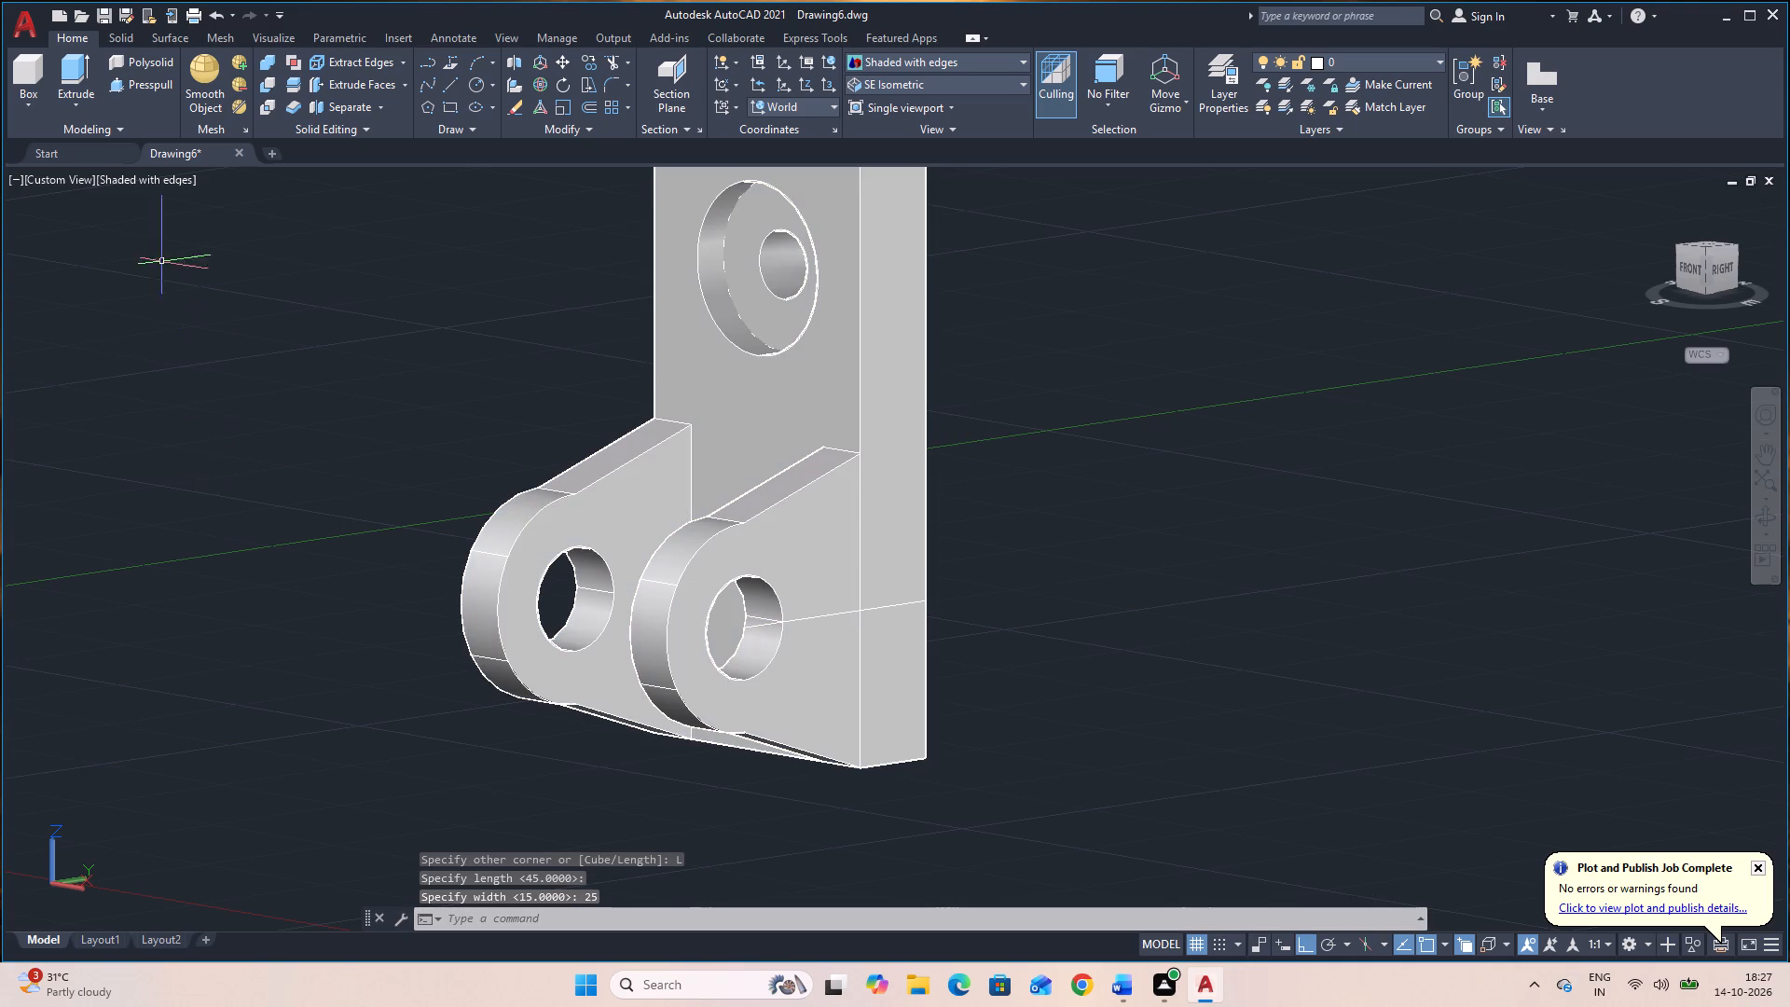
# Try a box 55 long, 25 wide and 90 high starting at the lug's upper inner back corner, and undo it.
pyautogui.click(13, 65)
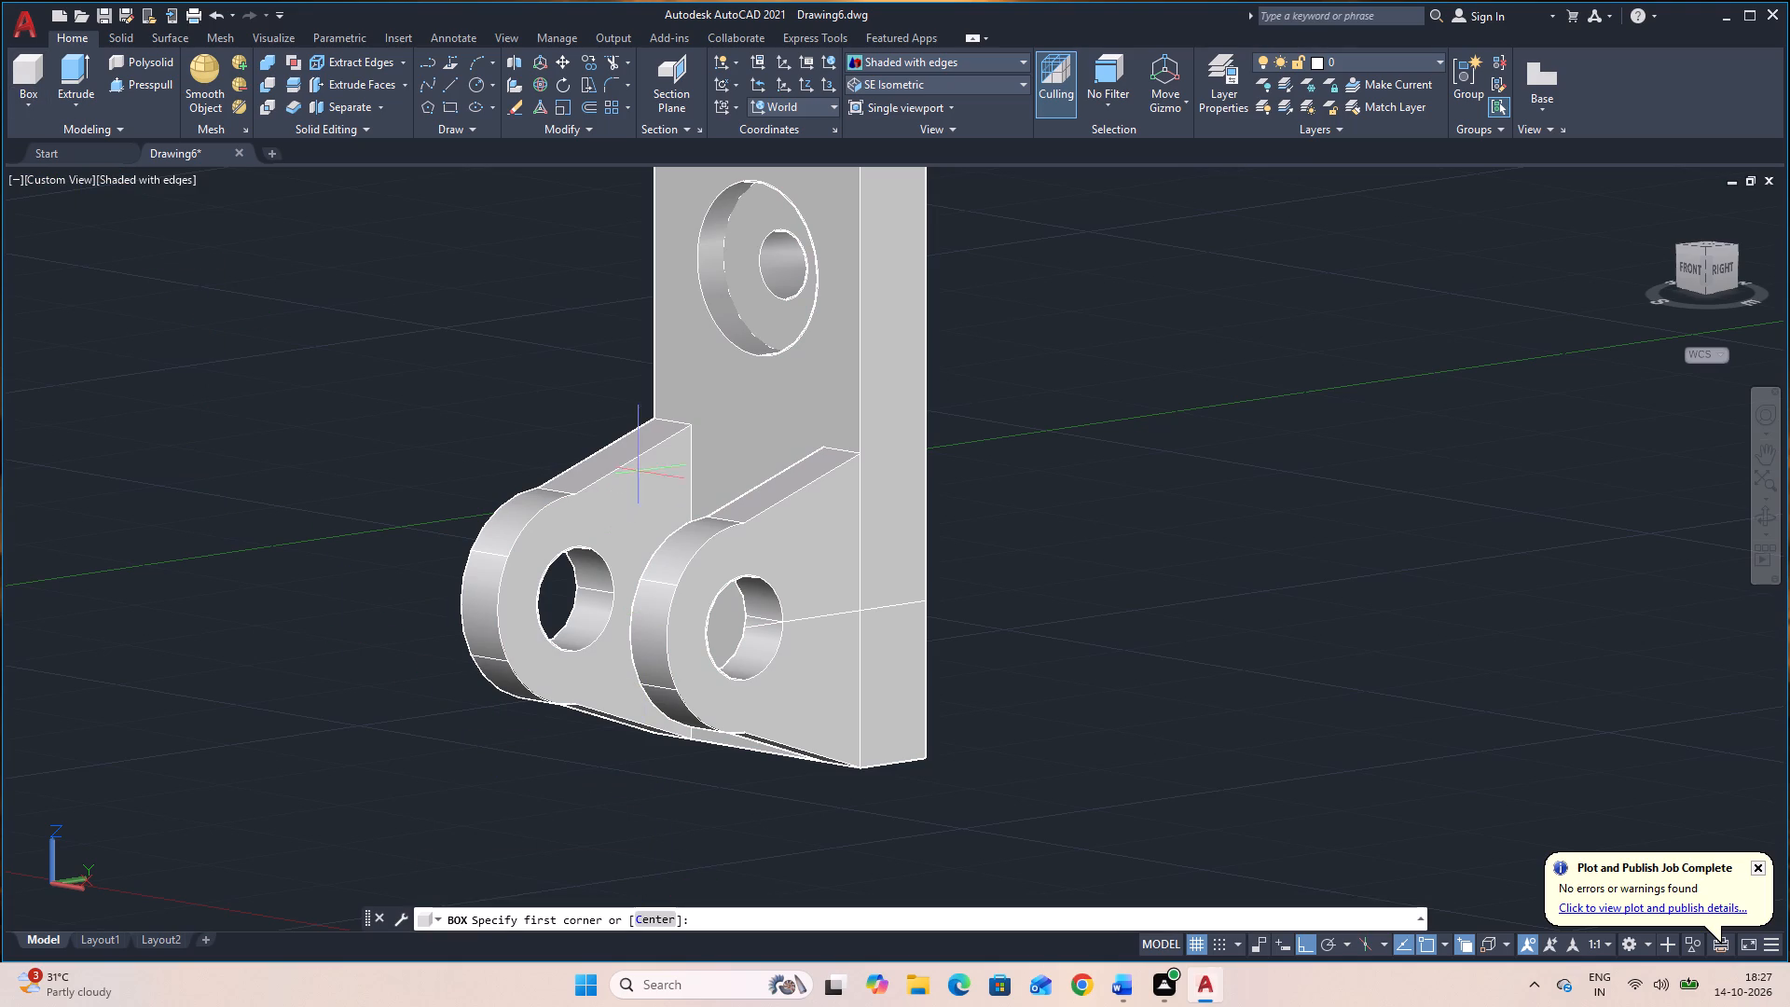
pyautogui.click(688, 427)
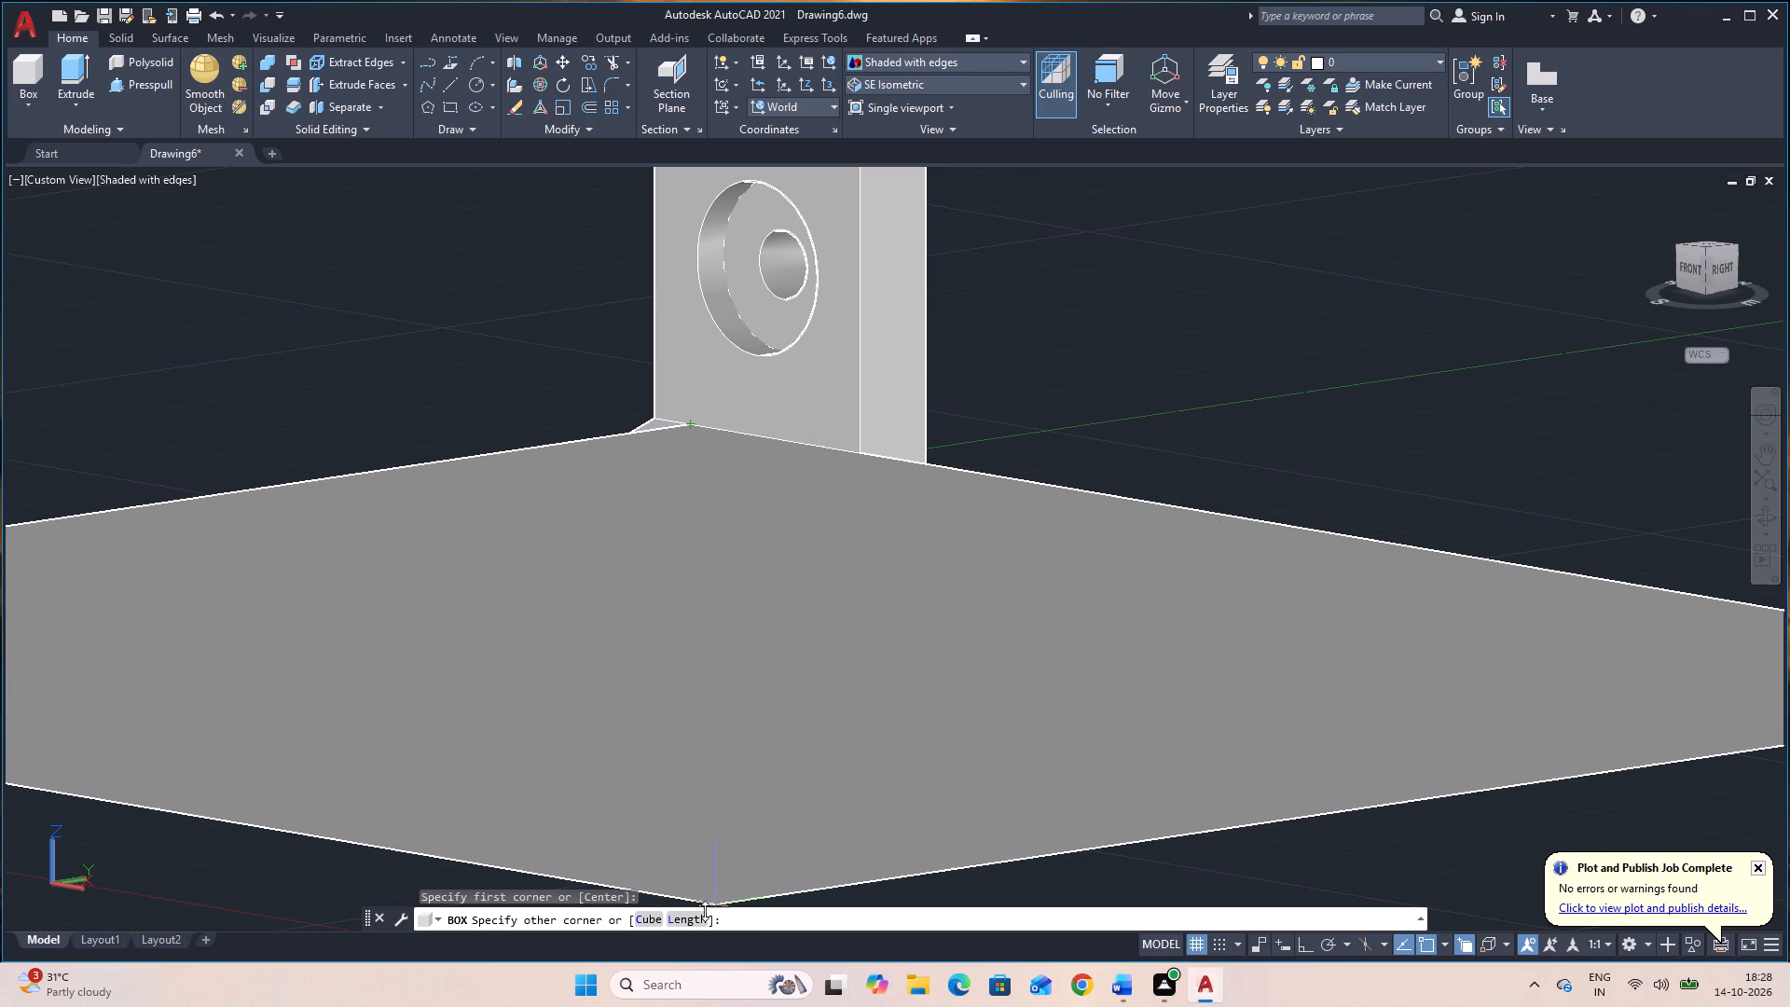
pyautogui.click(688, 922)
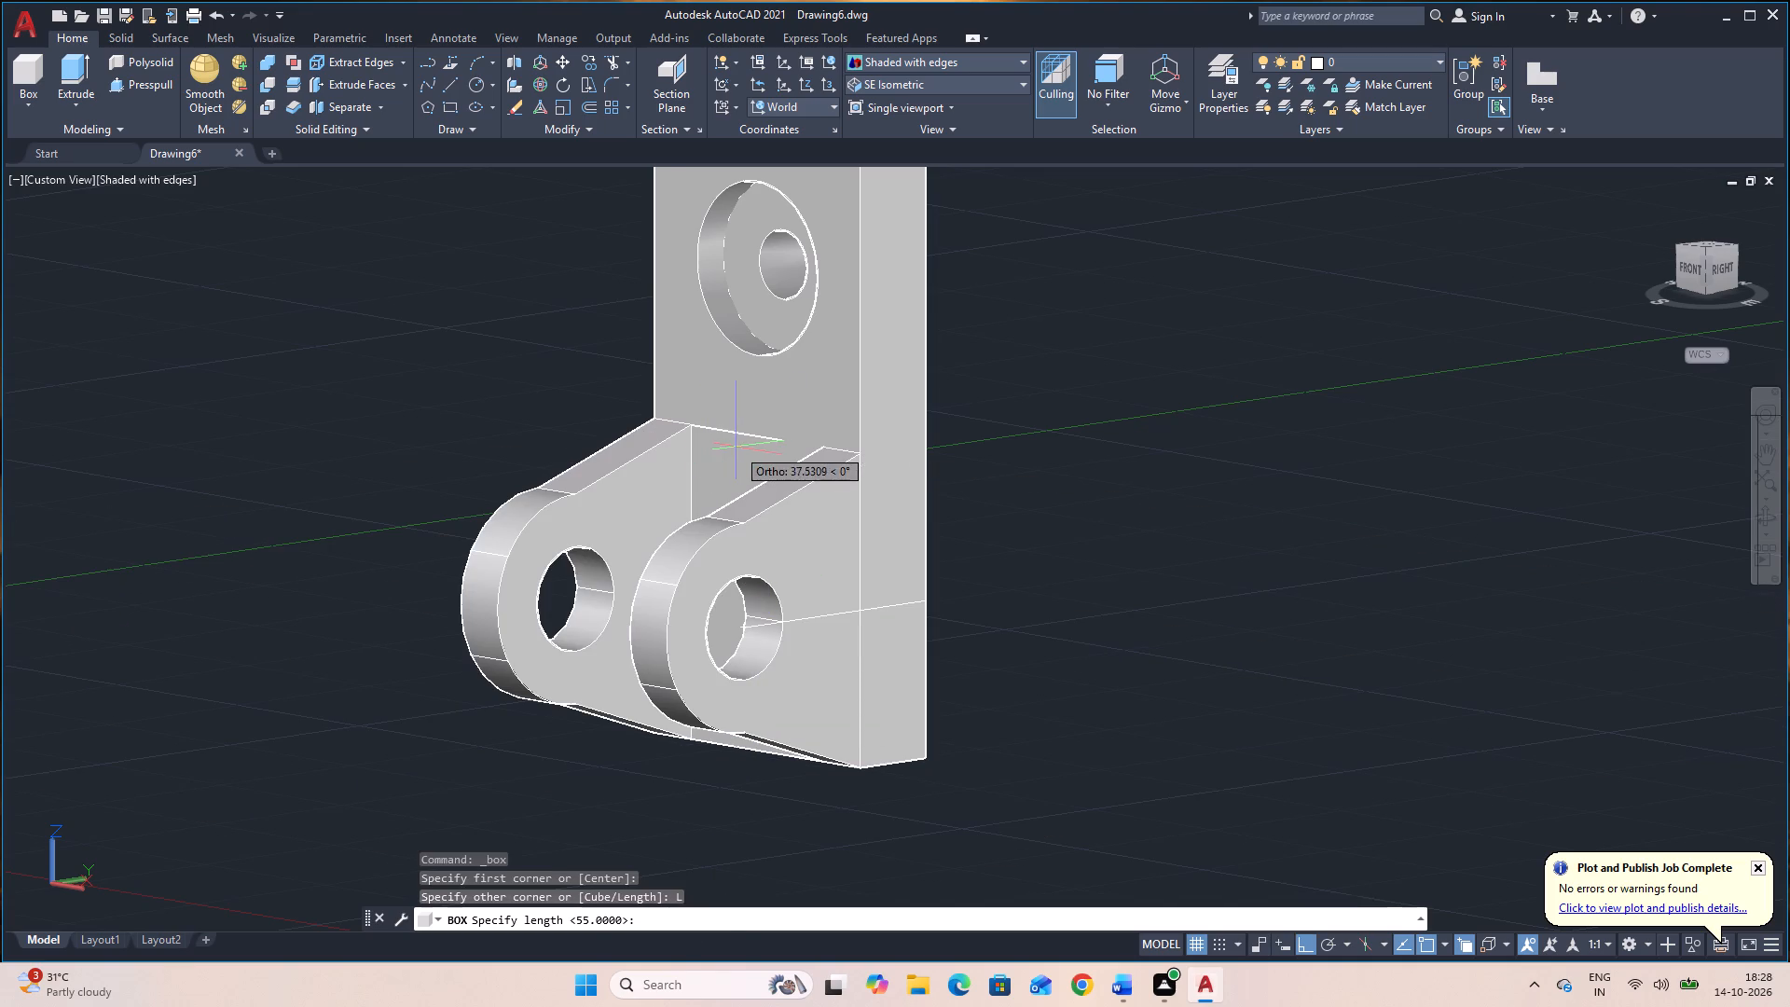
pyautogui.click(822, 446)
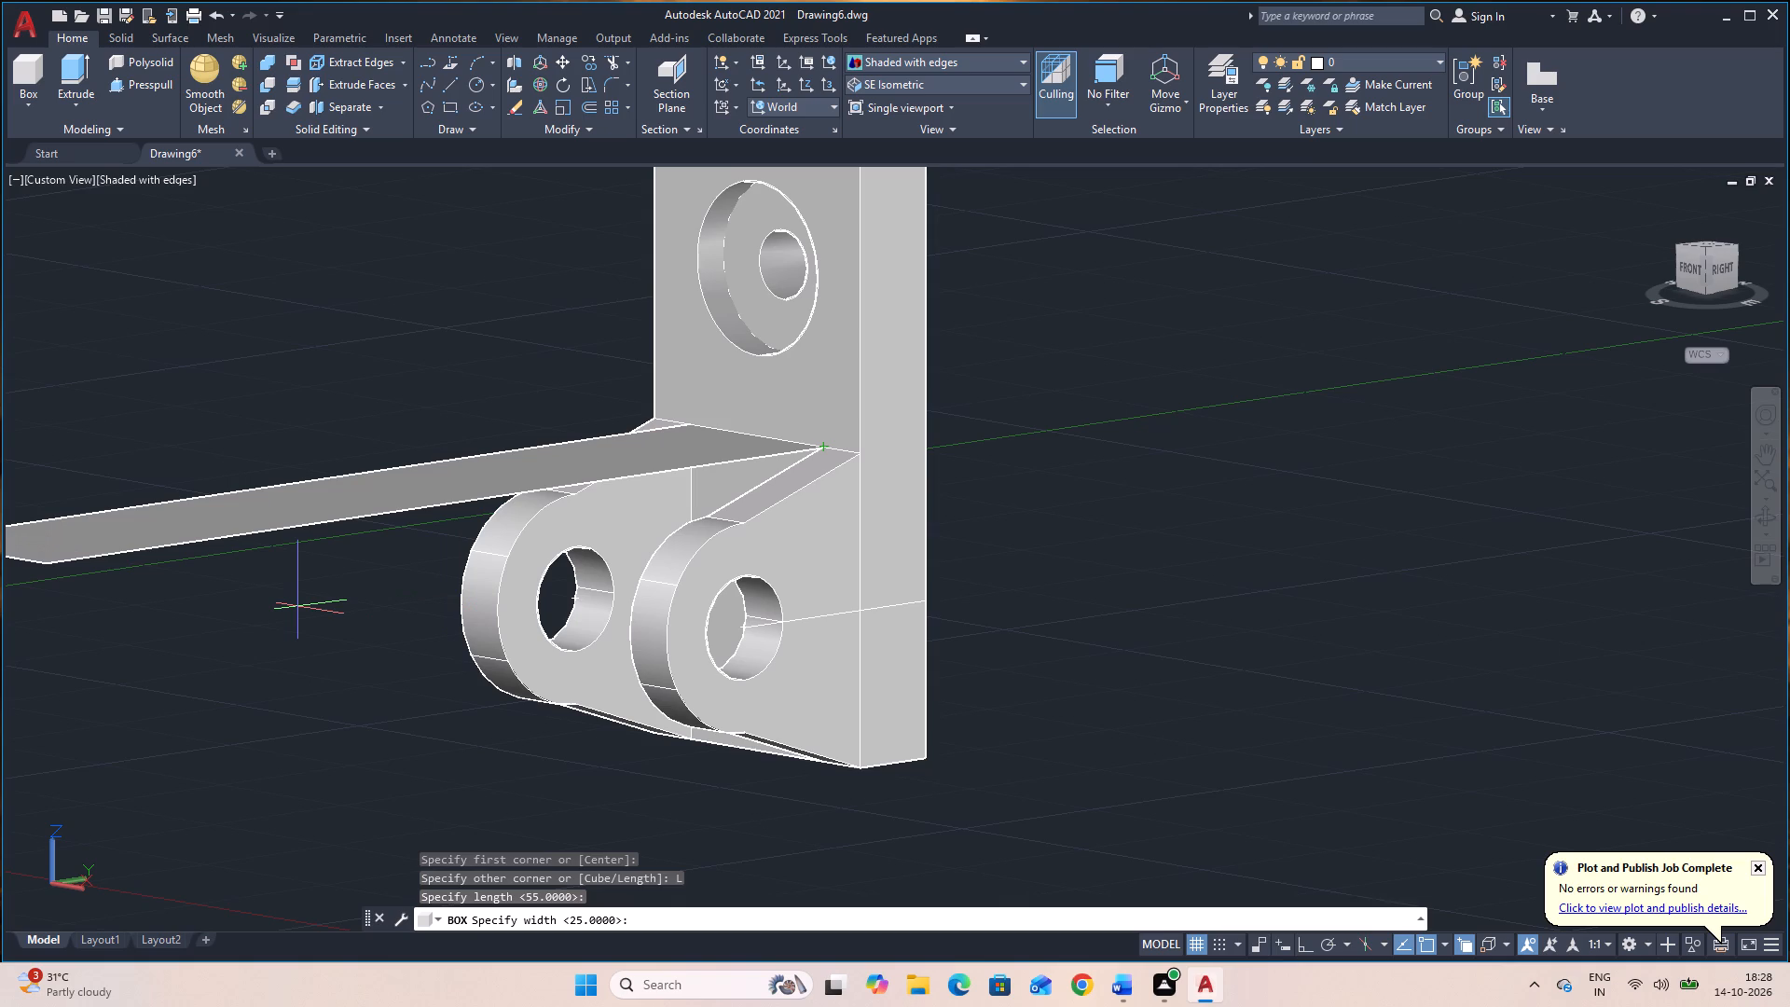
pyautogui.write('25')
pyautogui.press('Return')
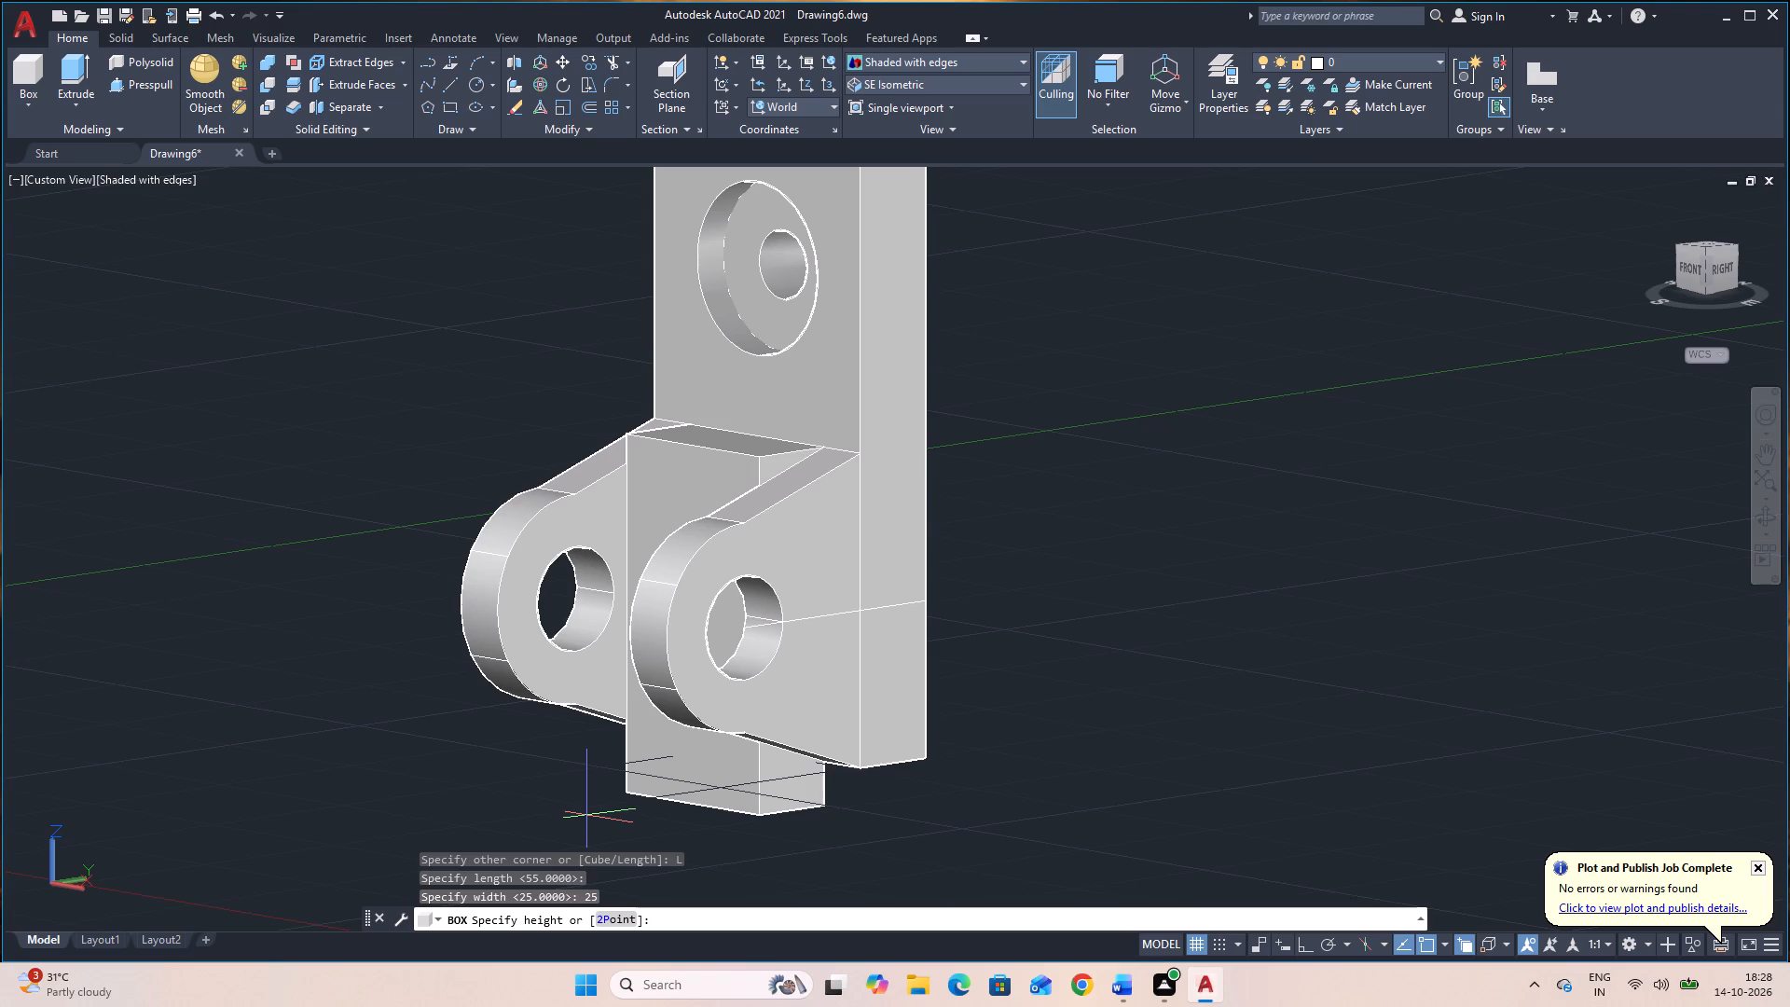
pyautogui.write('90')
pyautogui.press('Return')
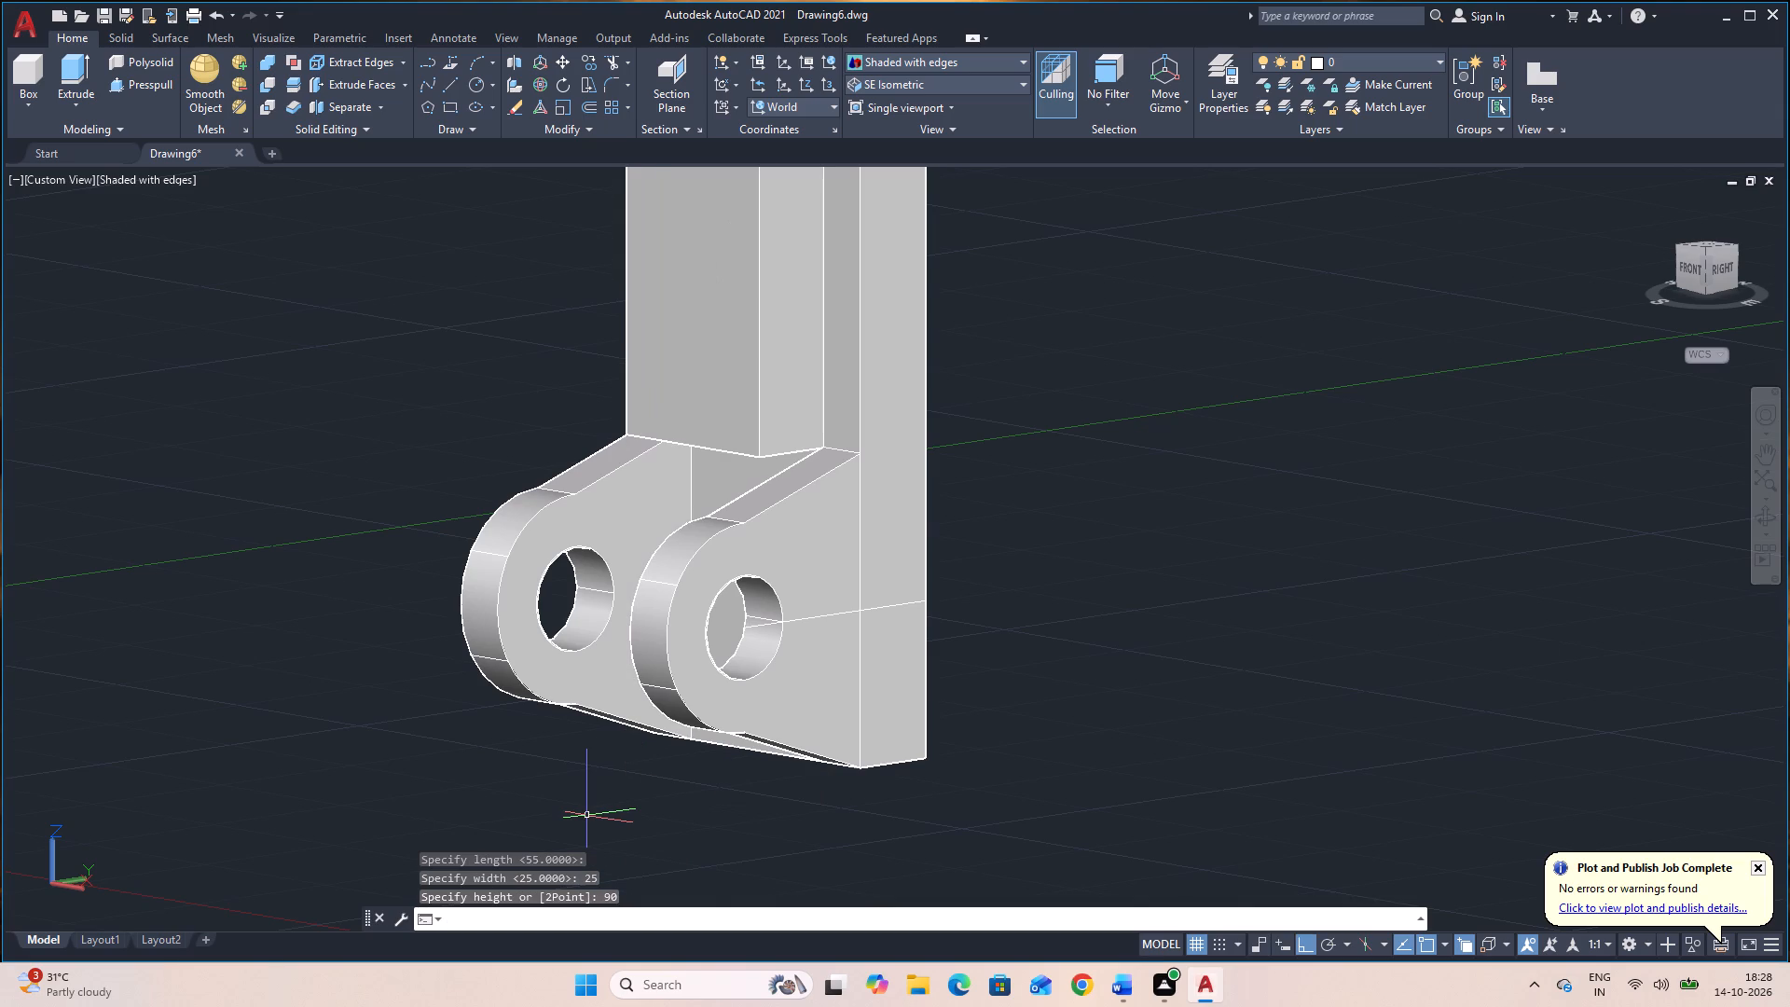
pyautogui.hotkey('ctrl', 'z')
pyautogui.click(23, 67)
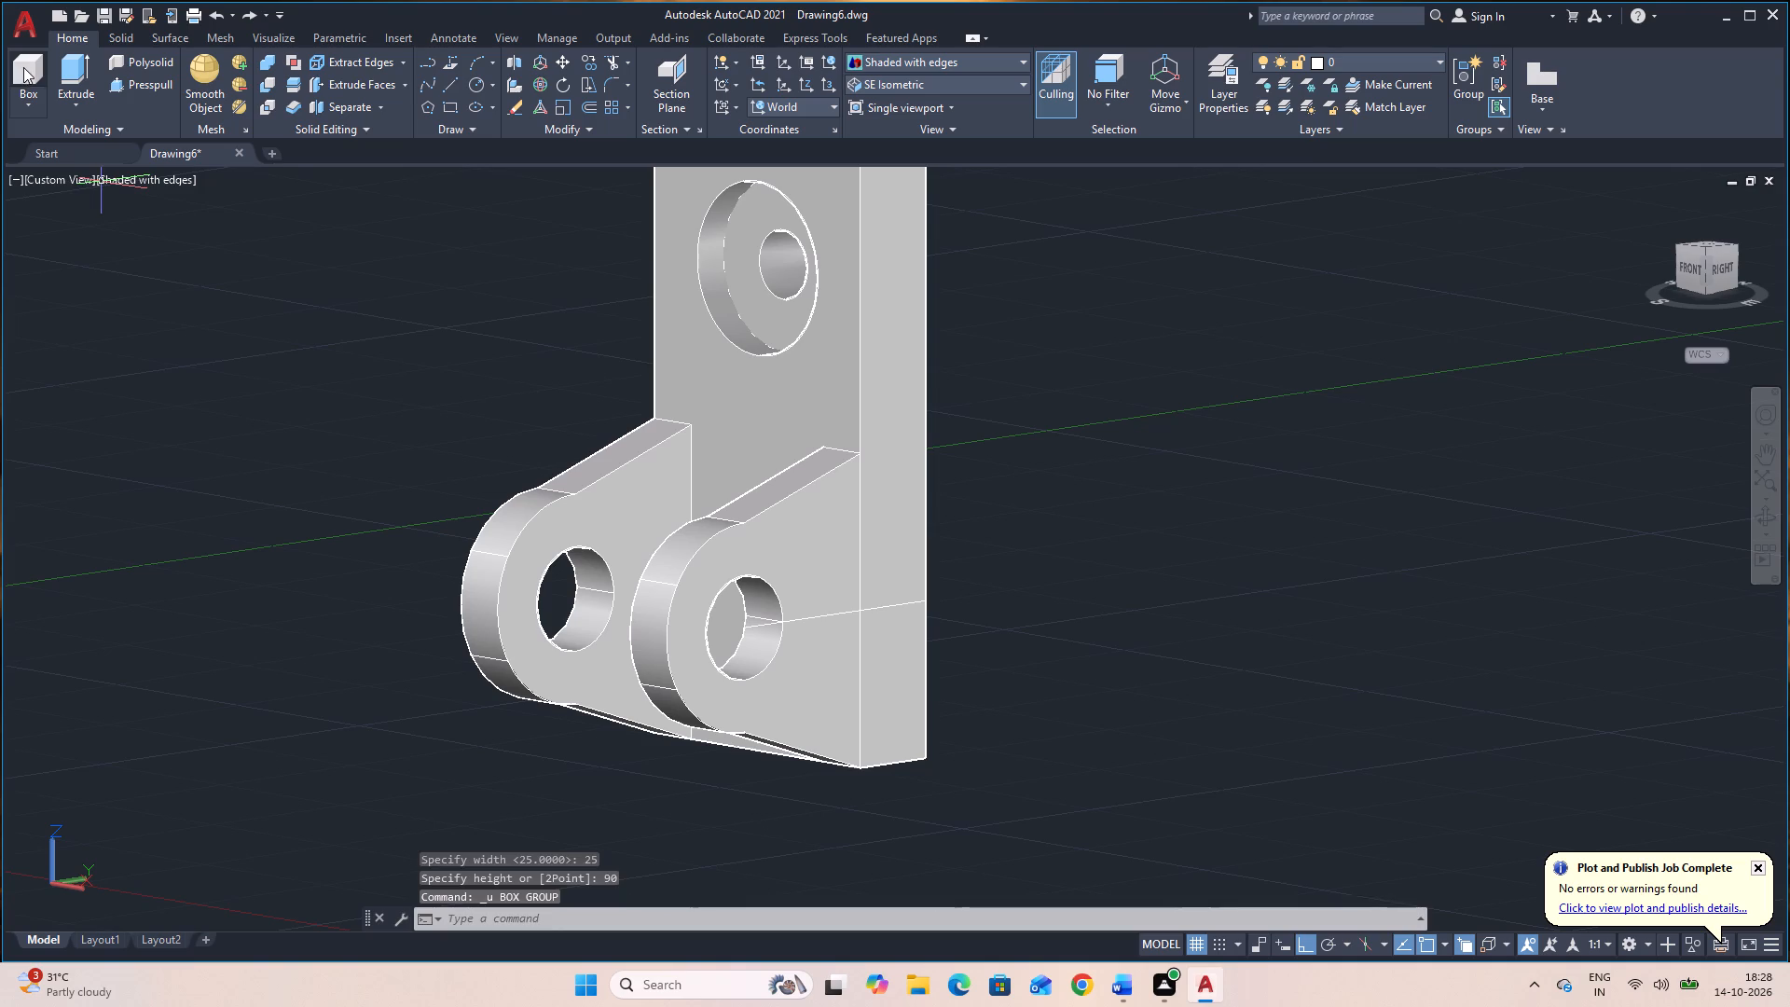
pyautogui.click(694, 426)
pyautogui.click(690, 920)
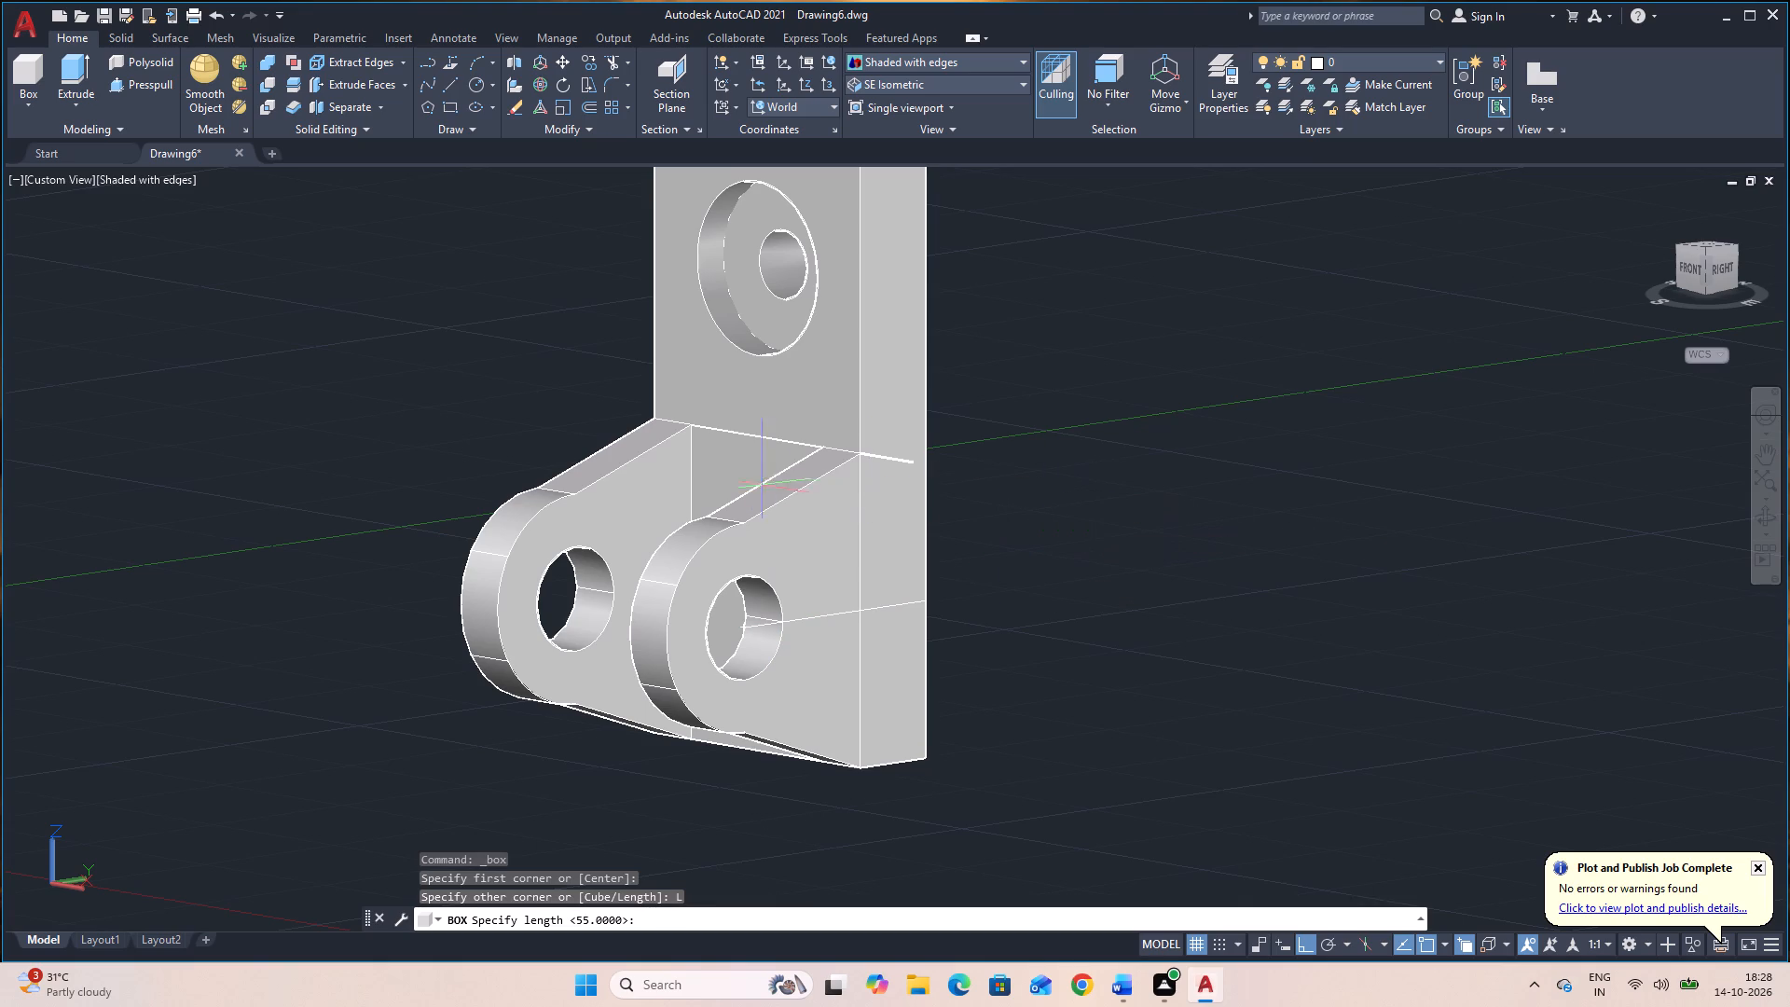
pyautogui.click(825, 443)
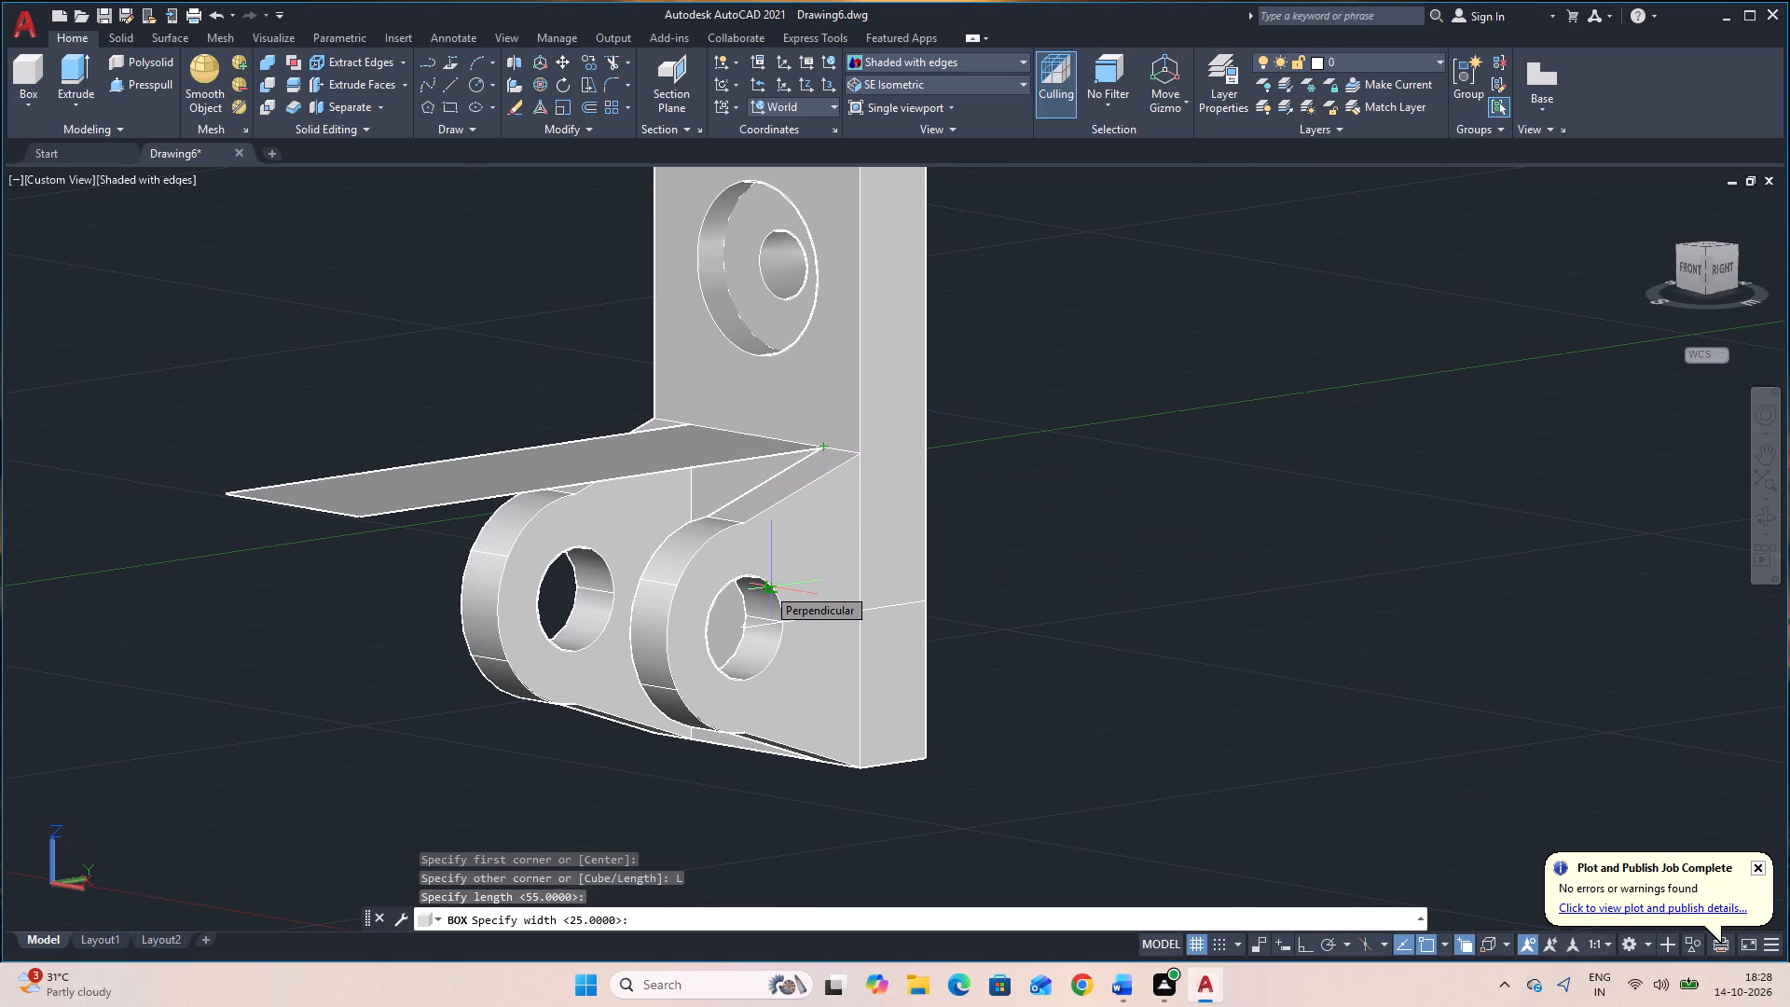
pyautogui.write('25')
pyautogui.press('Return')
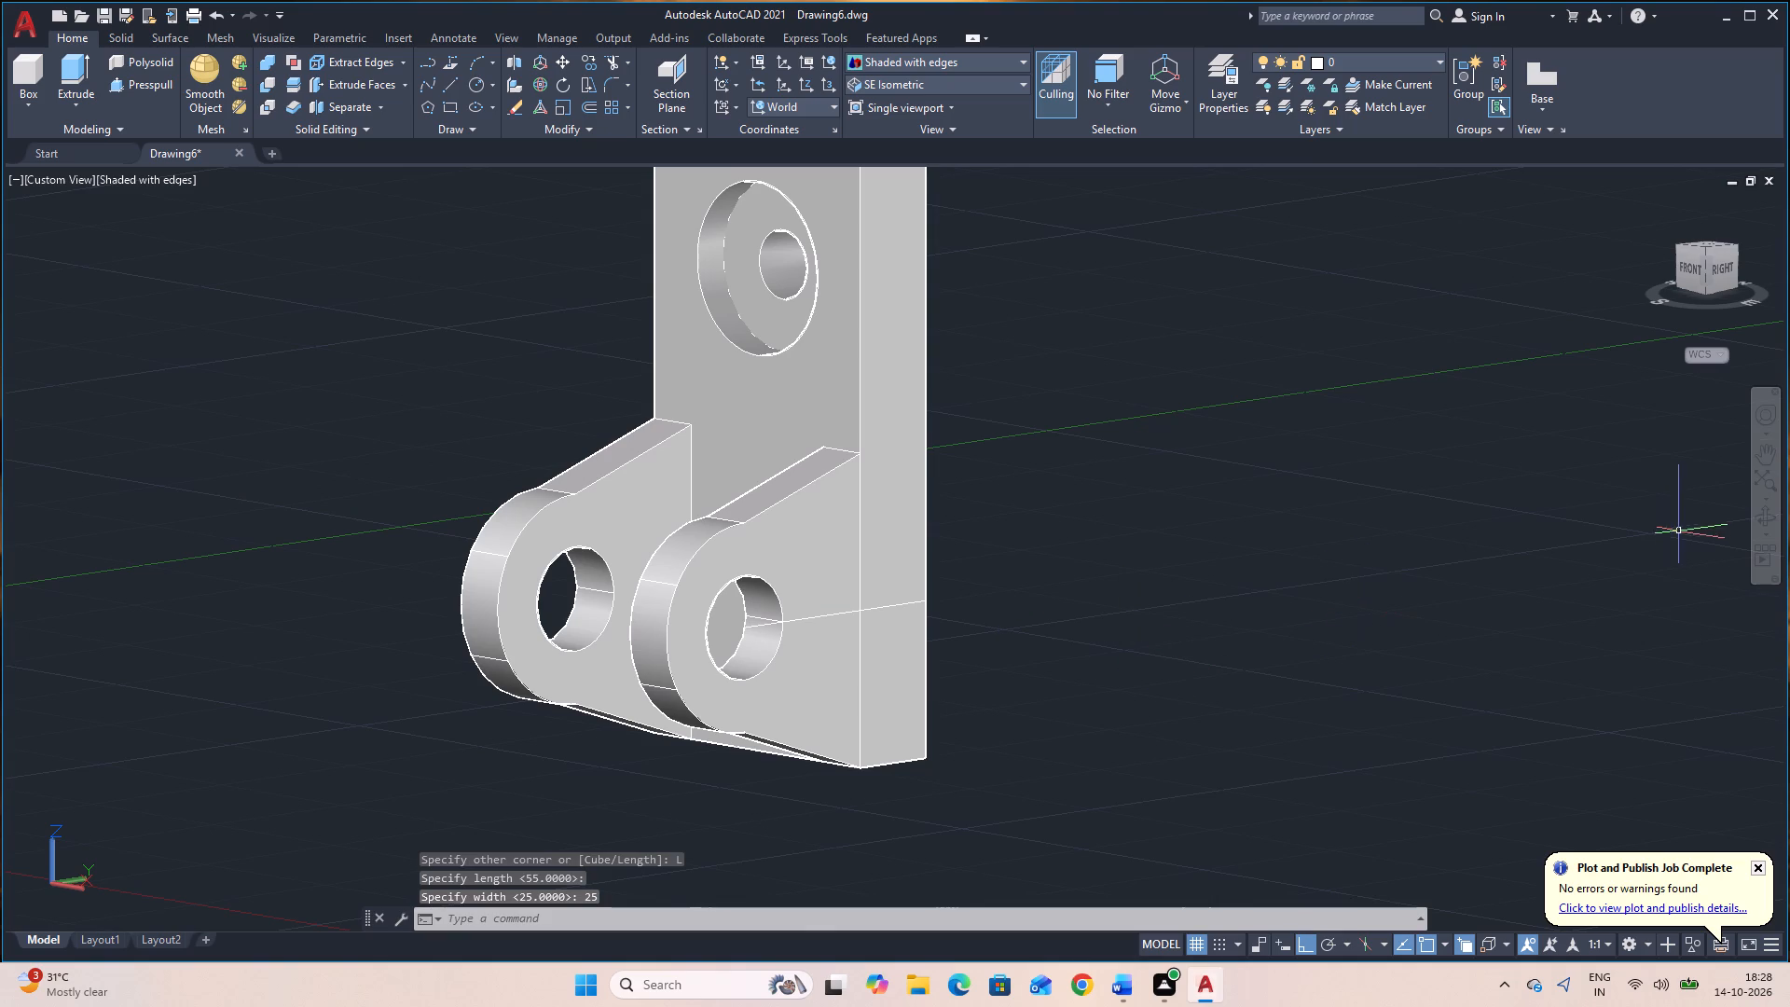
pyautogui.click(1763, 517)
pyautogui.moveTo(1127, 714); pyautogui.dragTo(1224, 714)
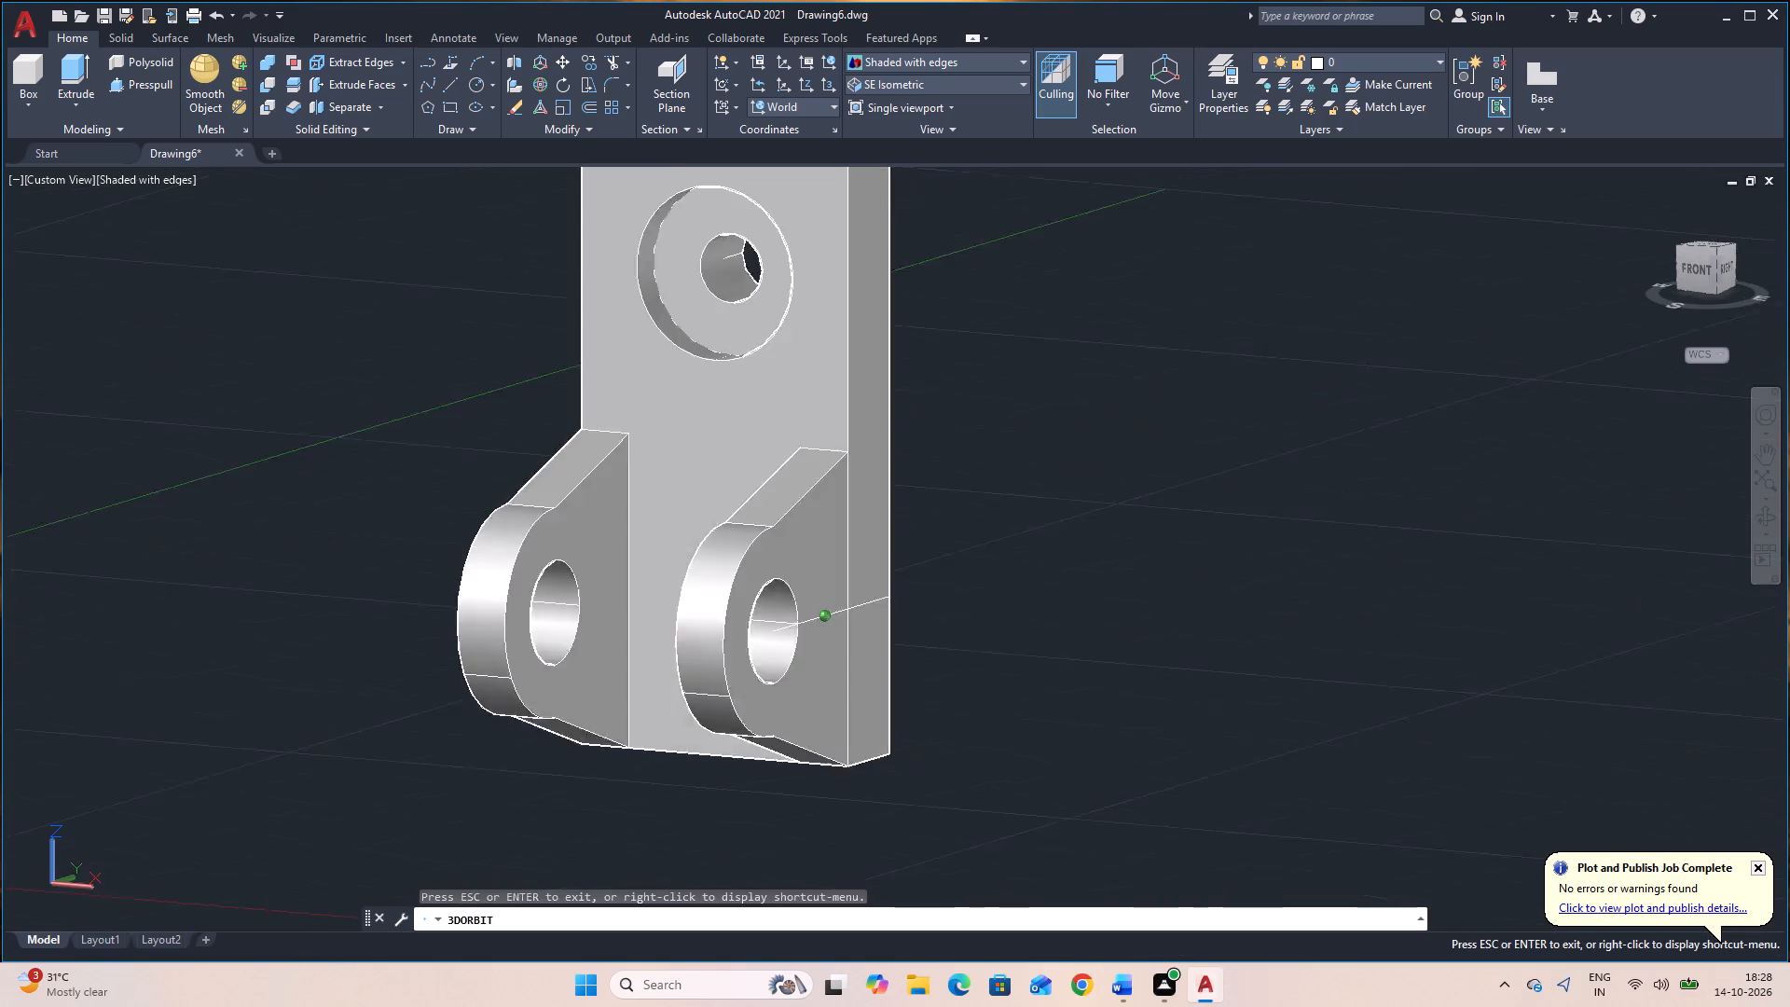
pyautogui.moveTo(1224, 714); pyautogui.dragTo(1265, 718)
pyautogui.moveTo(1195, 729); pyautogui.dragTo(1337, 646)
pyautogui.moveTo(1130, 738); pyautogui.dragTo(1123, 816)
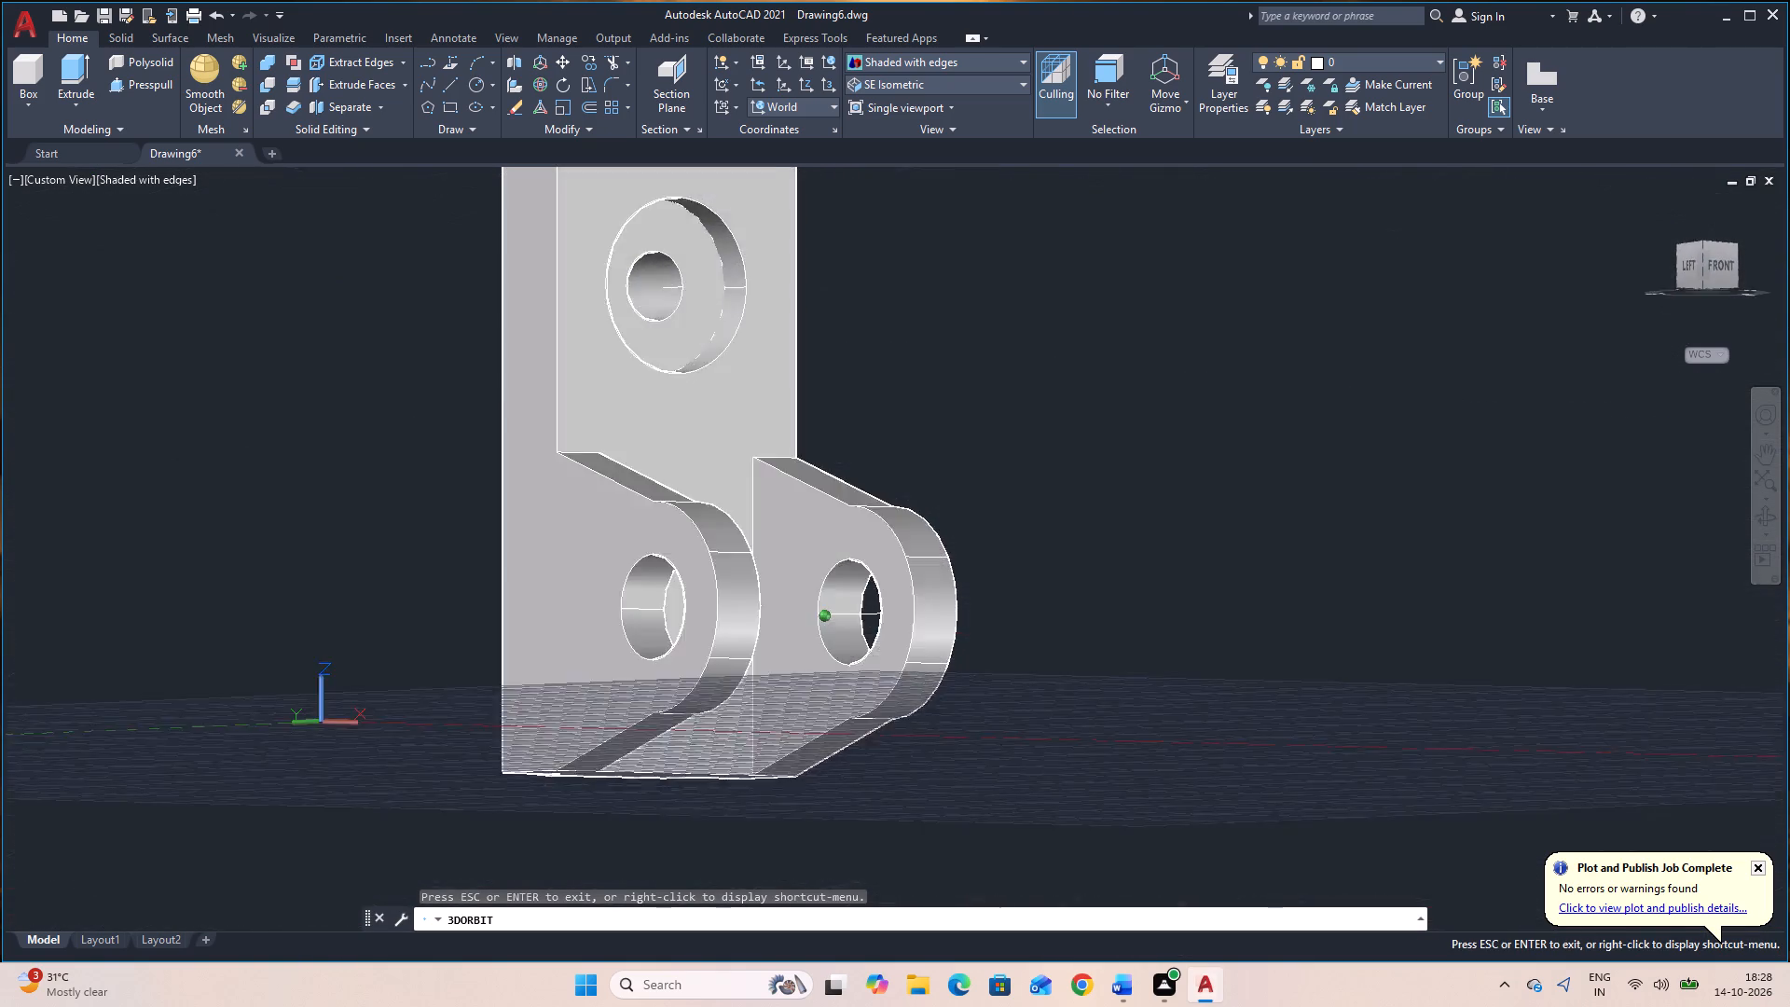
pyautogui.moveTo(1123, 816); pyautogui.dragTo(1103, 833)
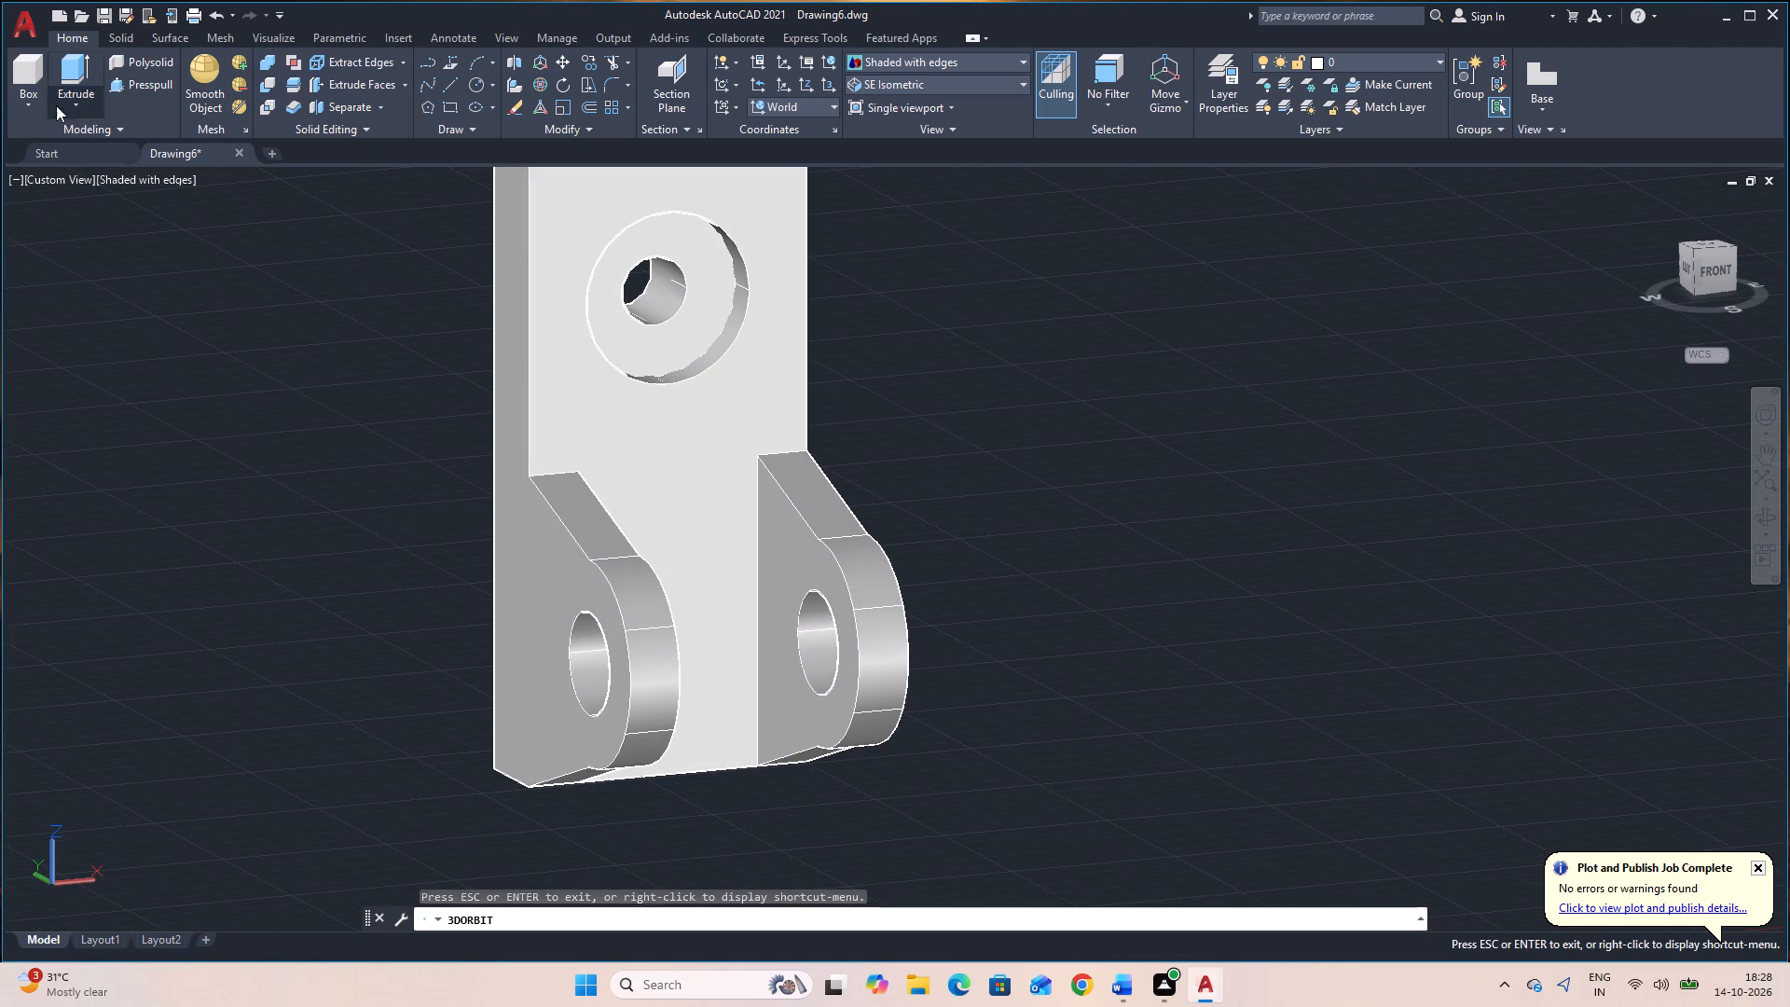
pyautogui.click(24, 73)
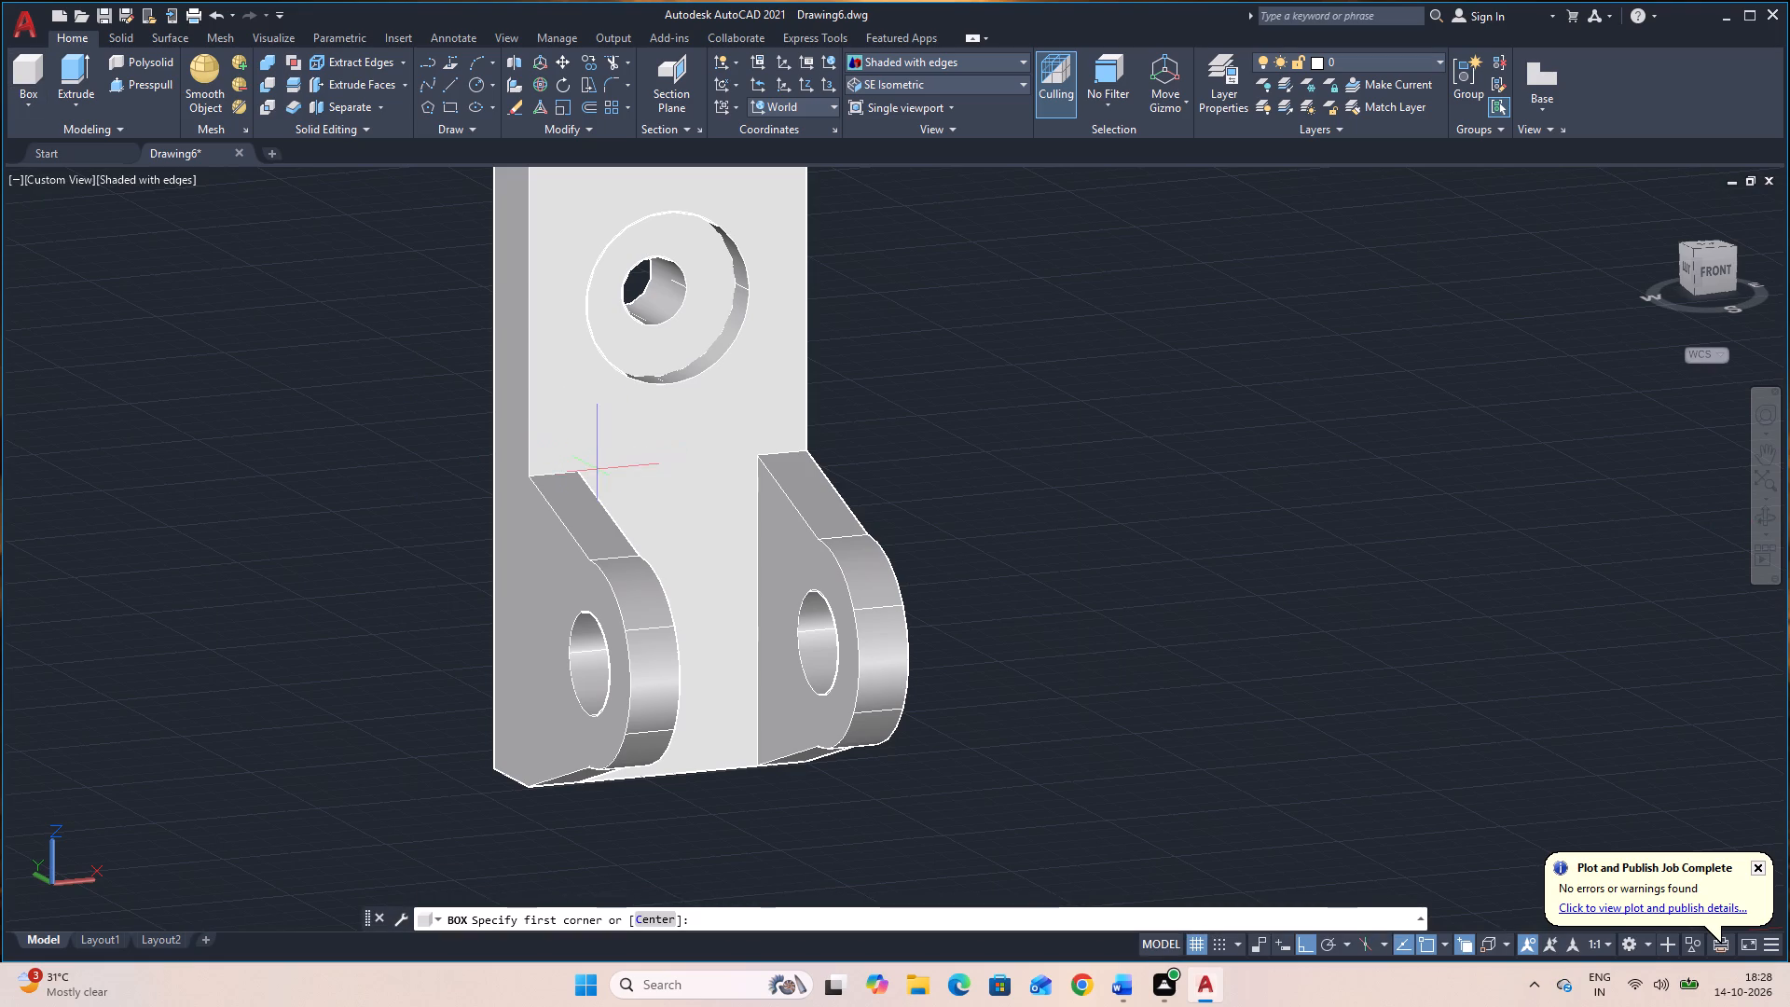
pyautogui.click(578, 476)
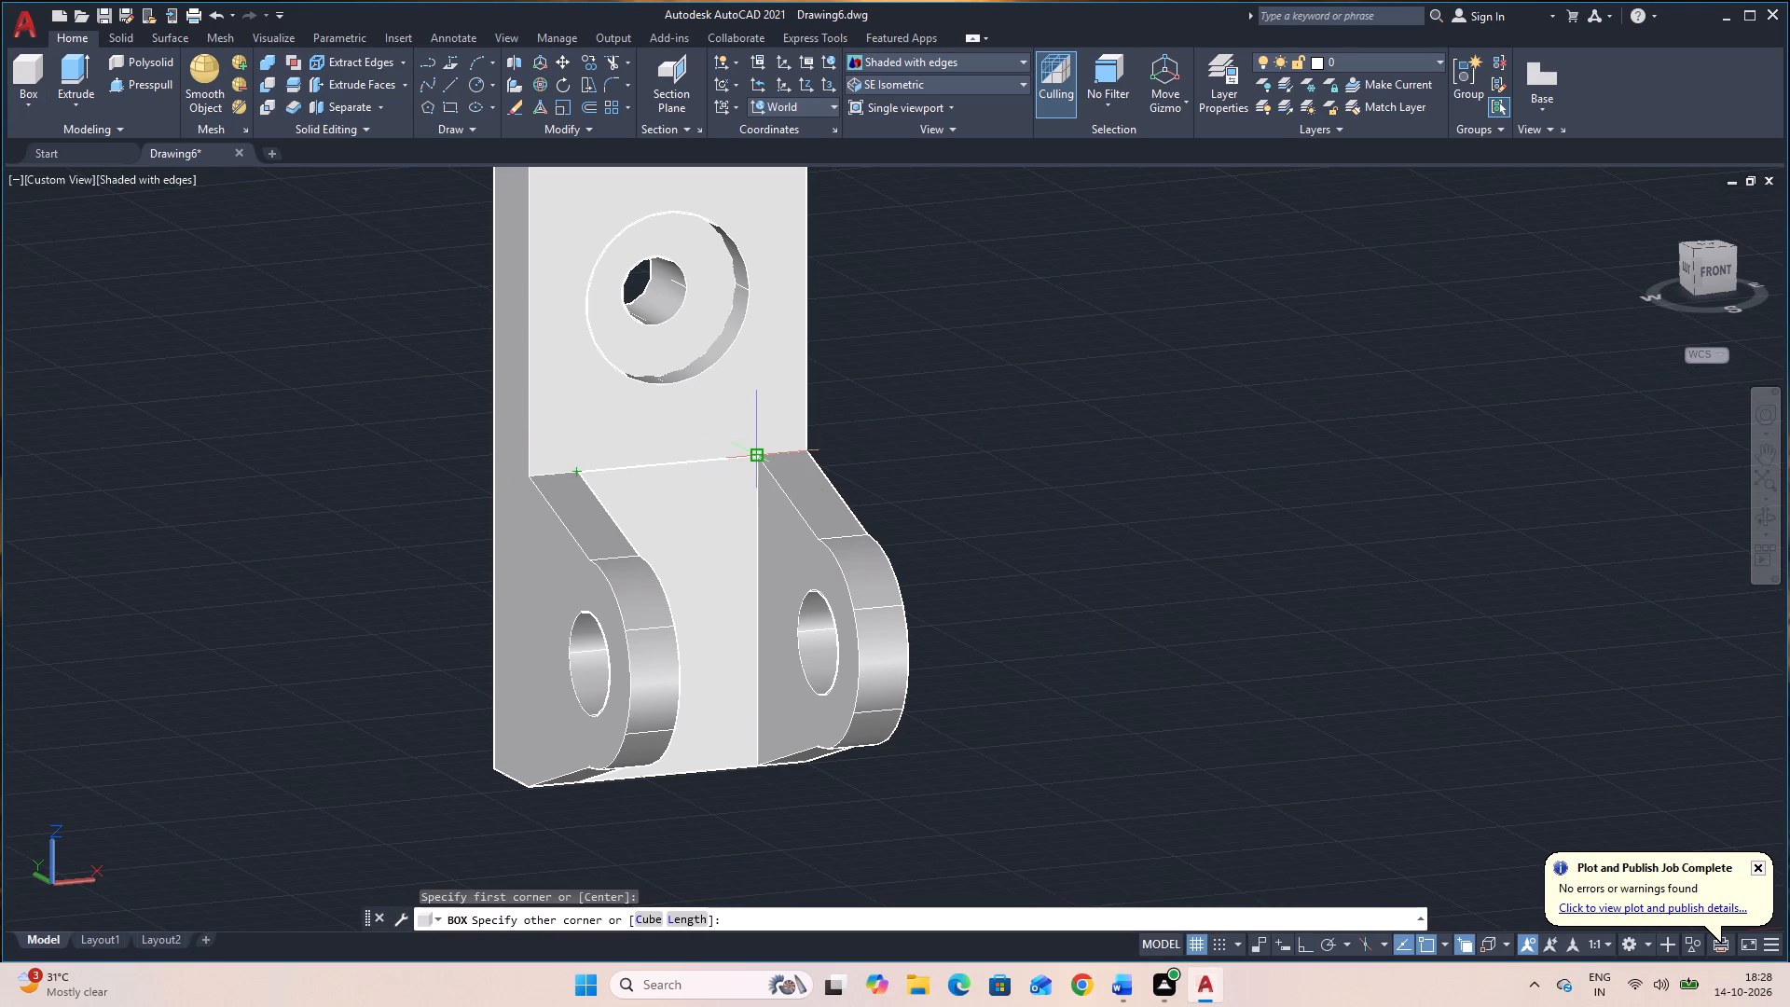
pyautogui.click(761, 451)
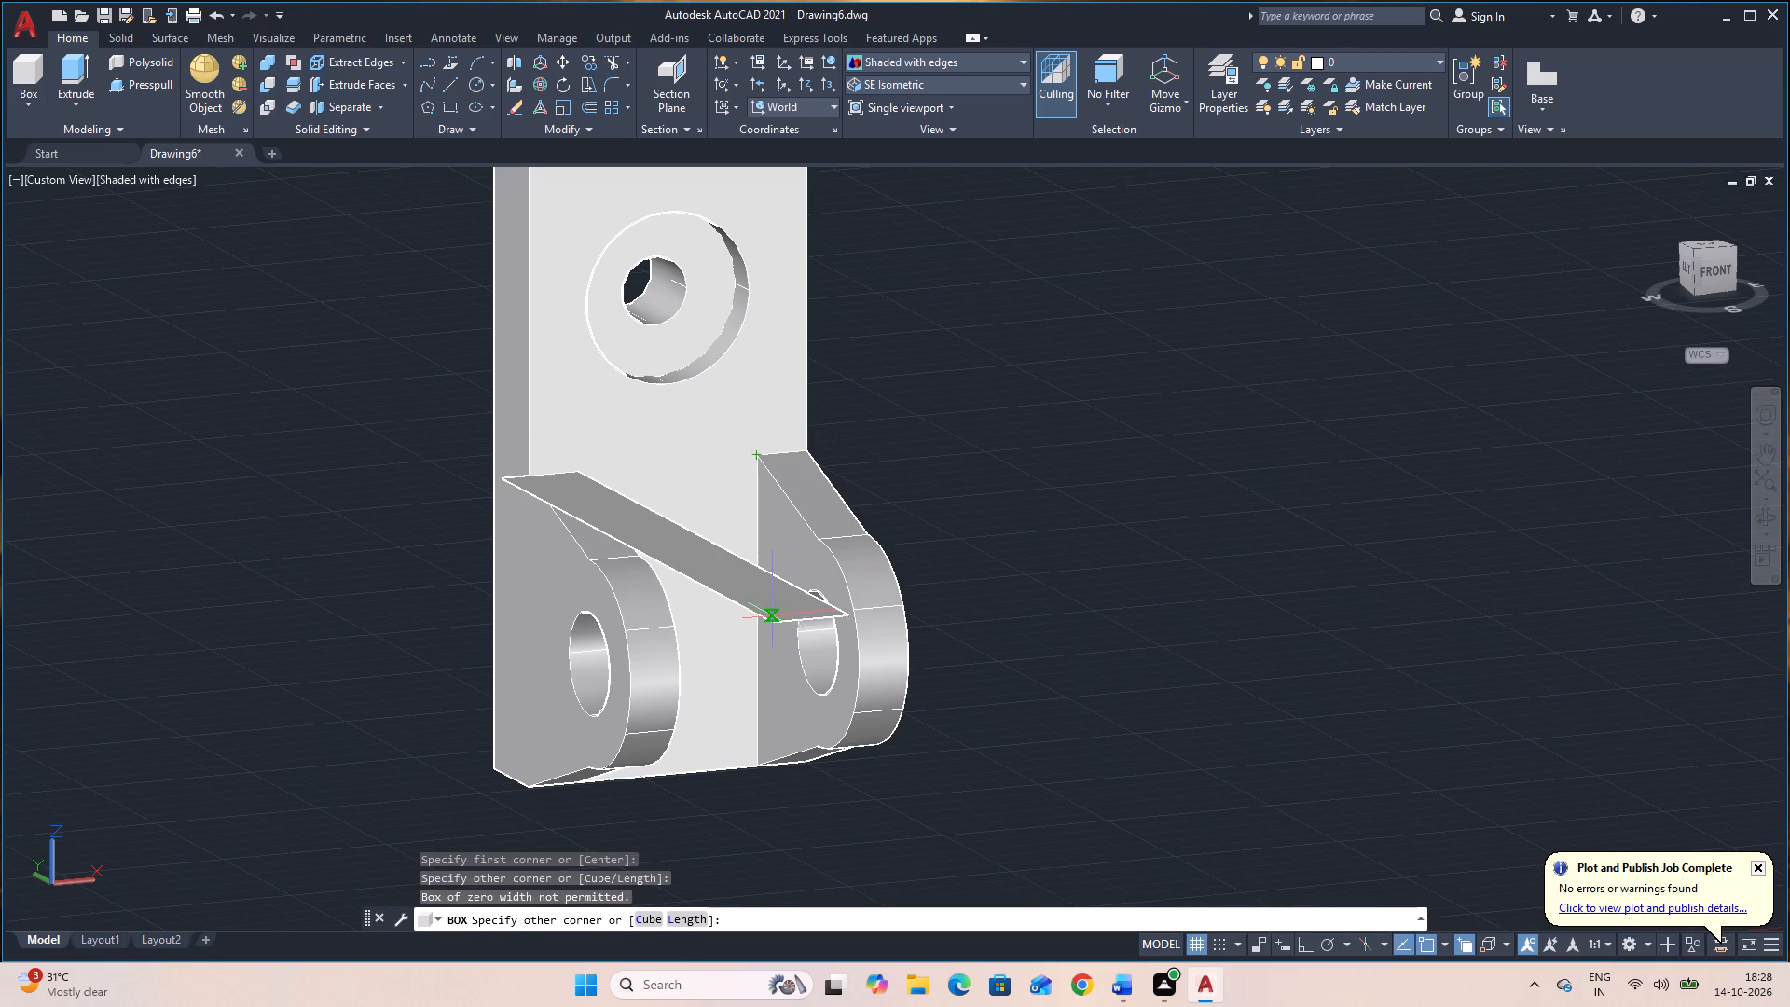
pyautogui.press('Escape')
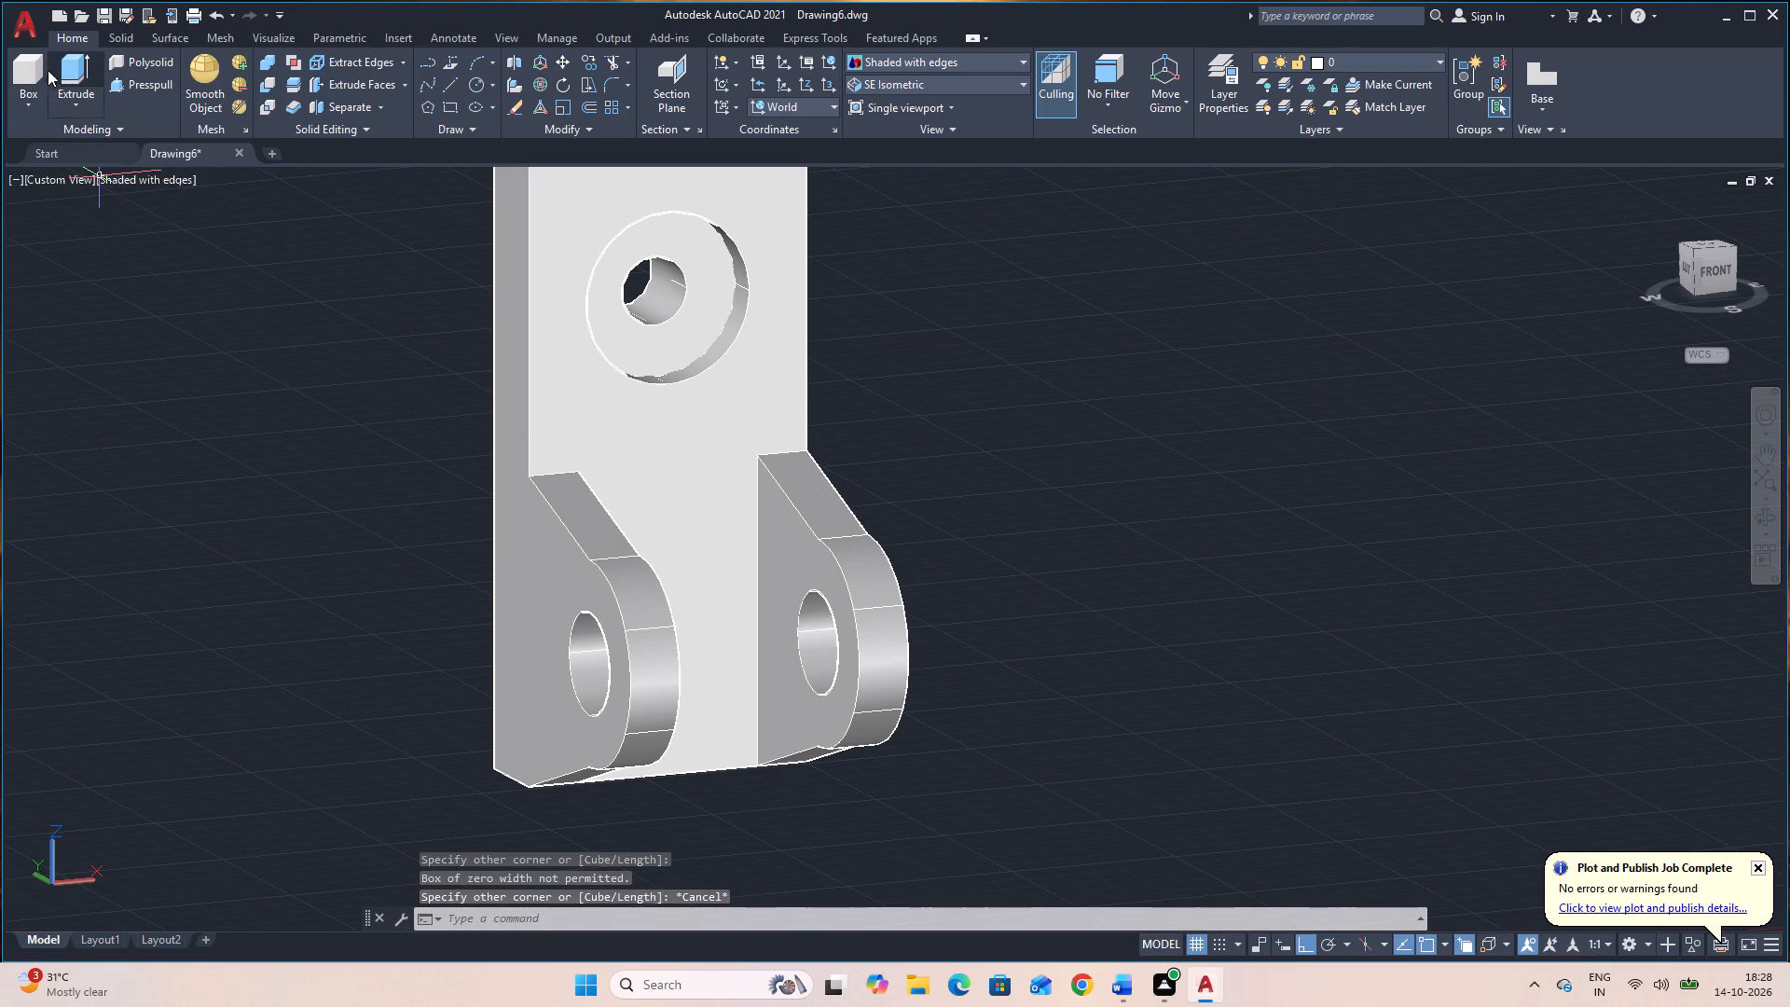
# Draw a box 55 long and 25 wide between the lugs' upper inner back corners, extending down to the block's bottom edge.
pyautogui.click(23, 67)
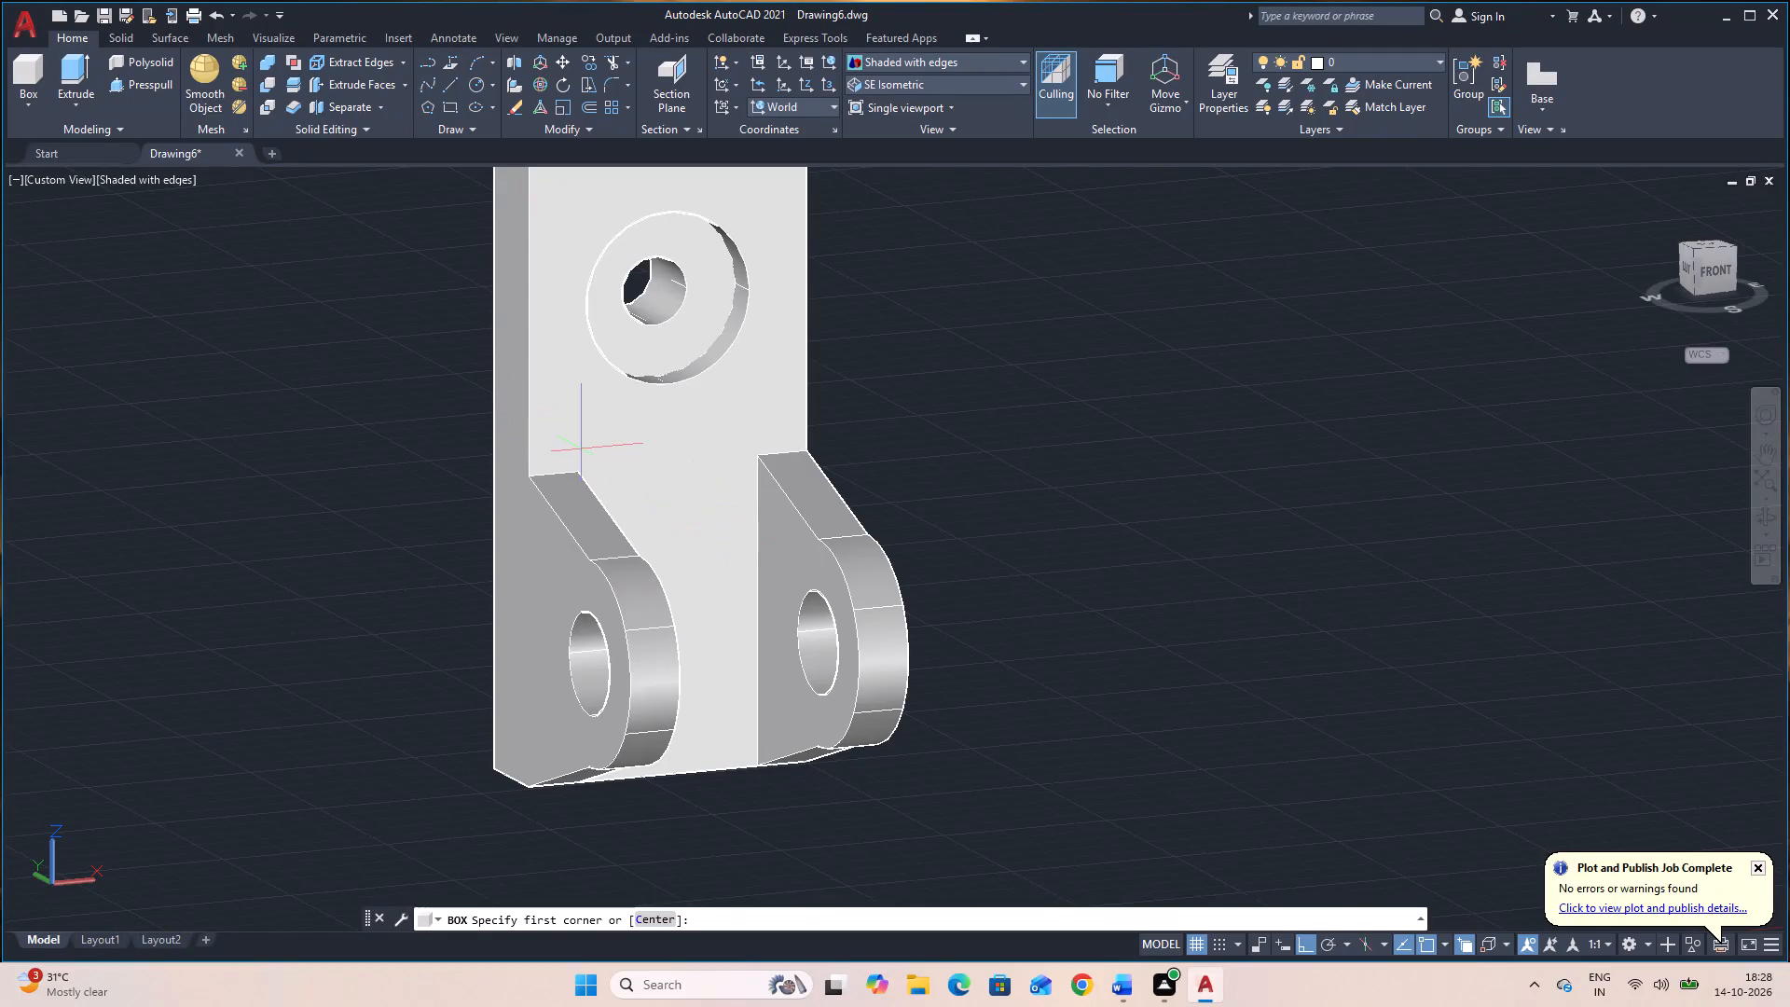
pyautogui.click(582, 470)
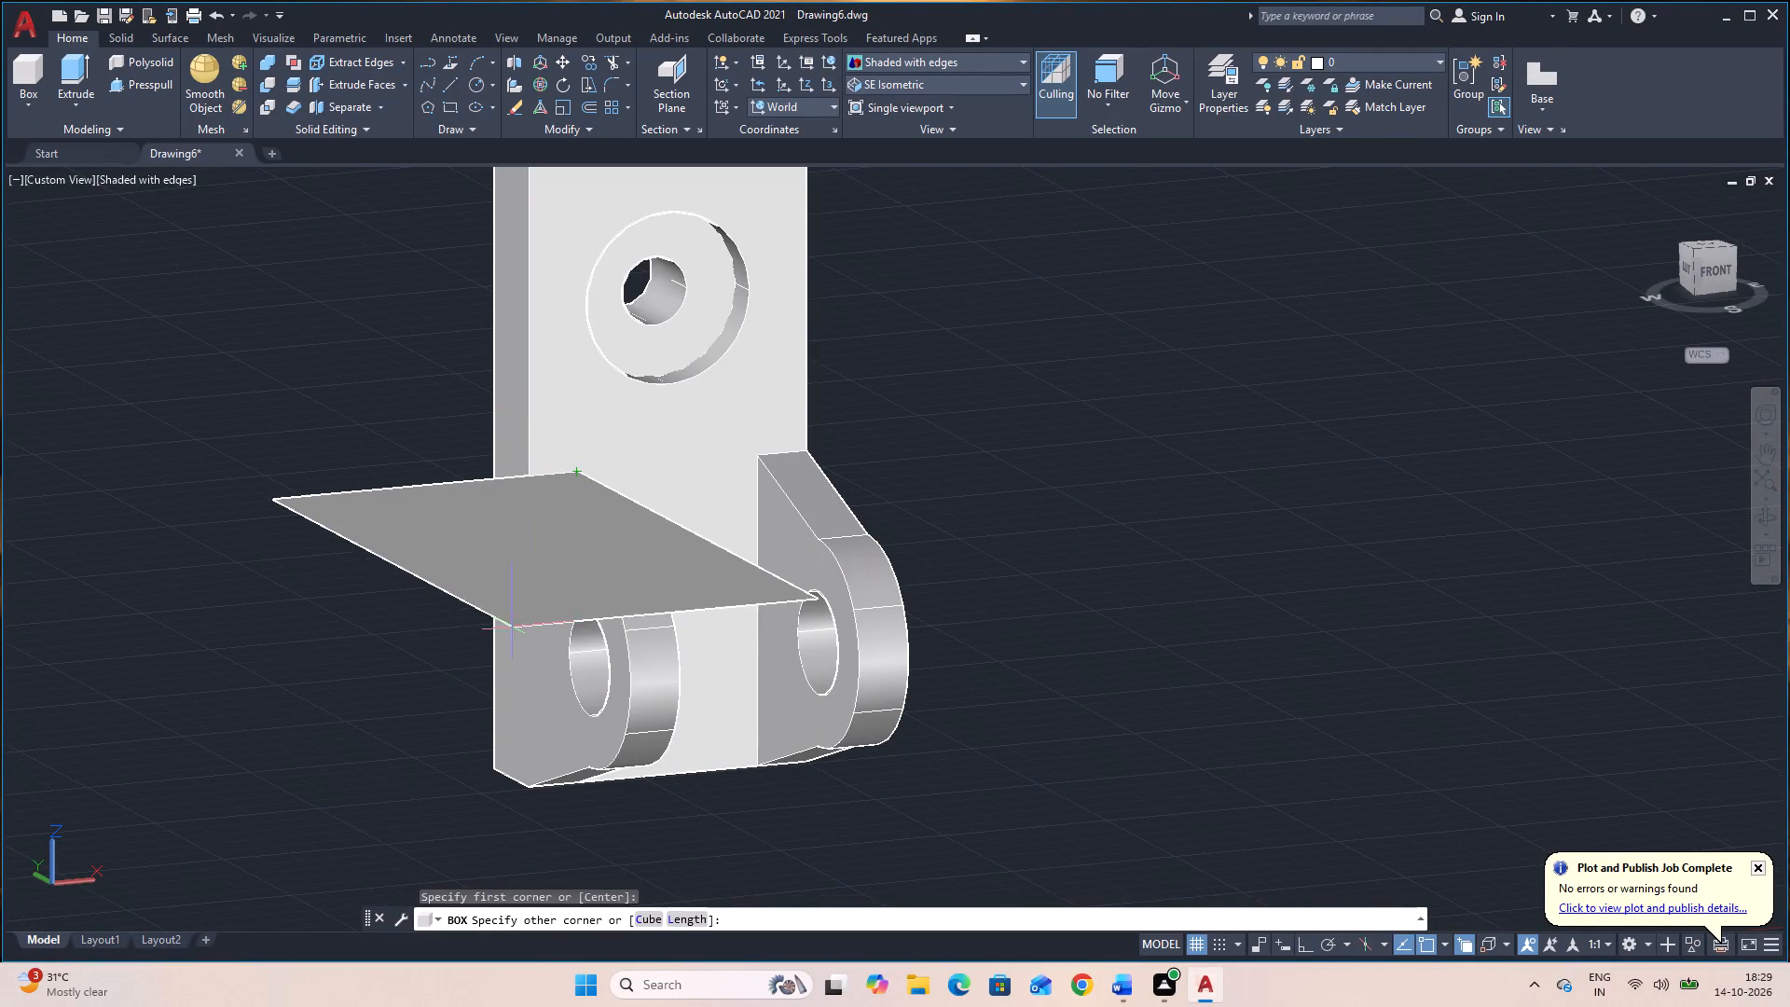
pyautogui.click(680, 918)
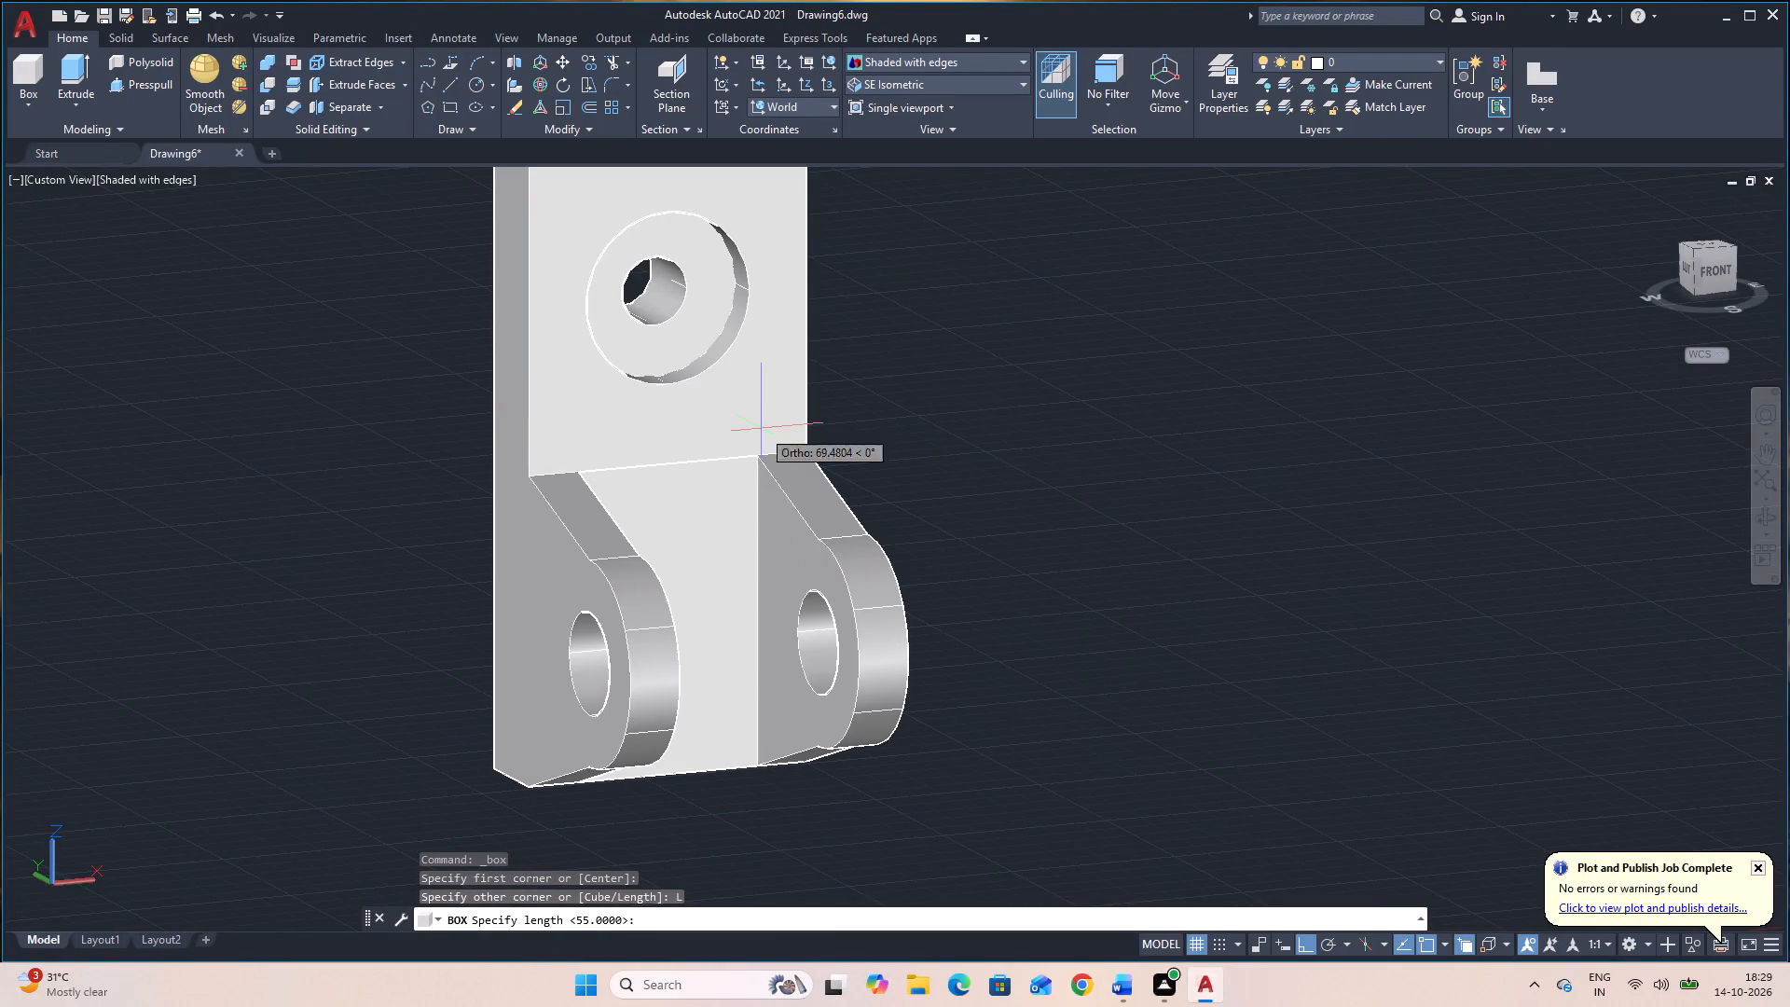
pyautogui.click(760, 458)
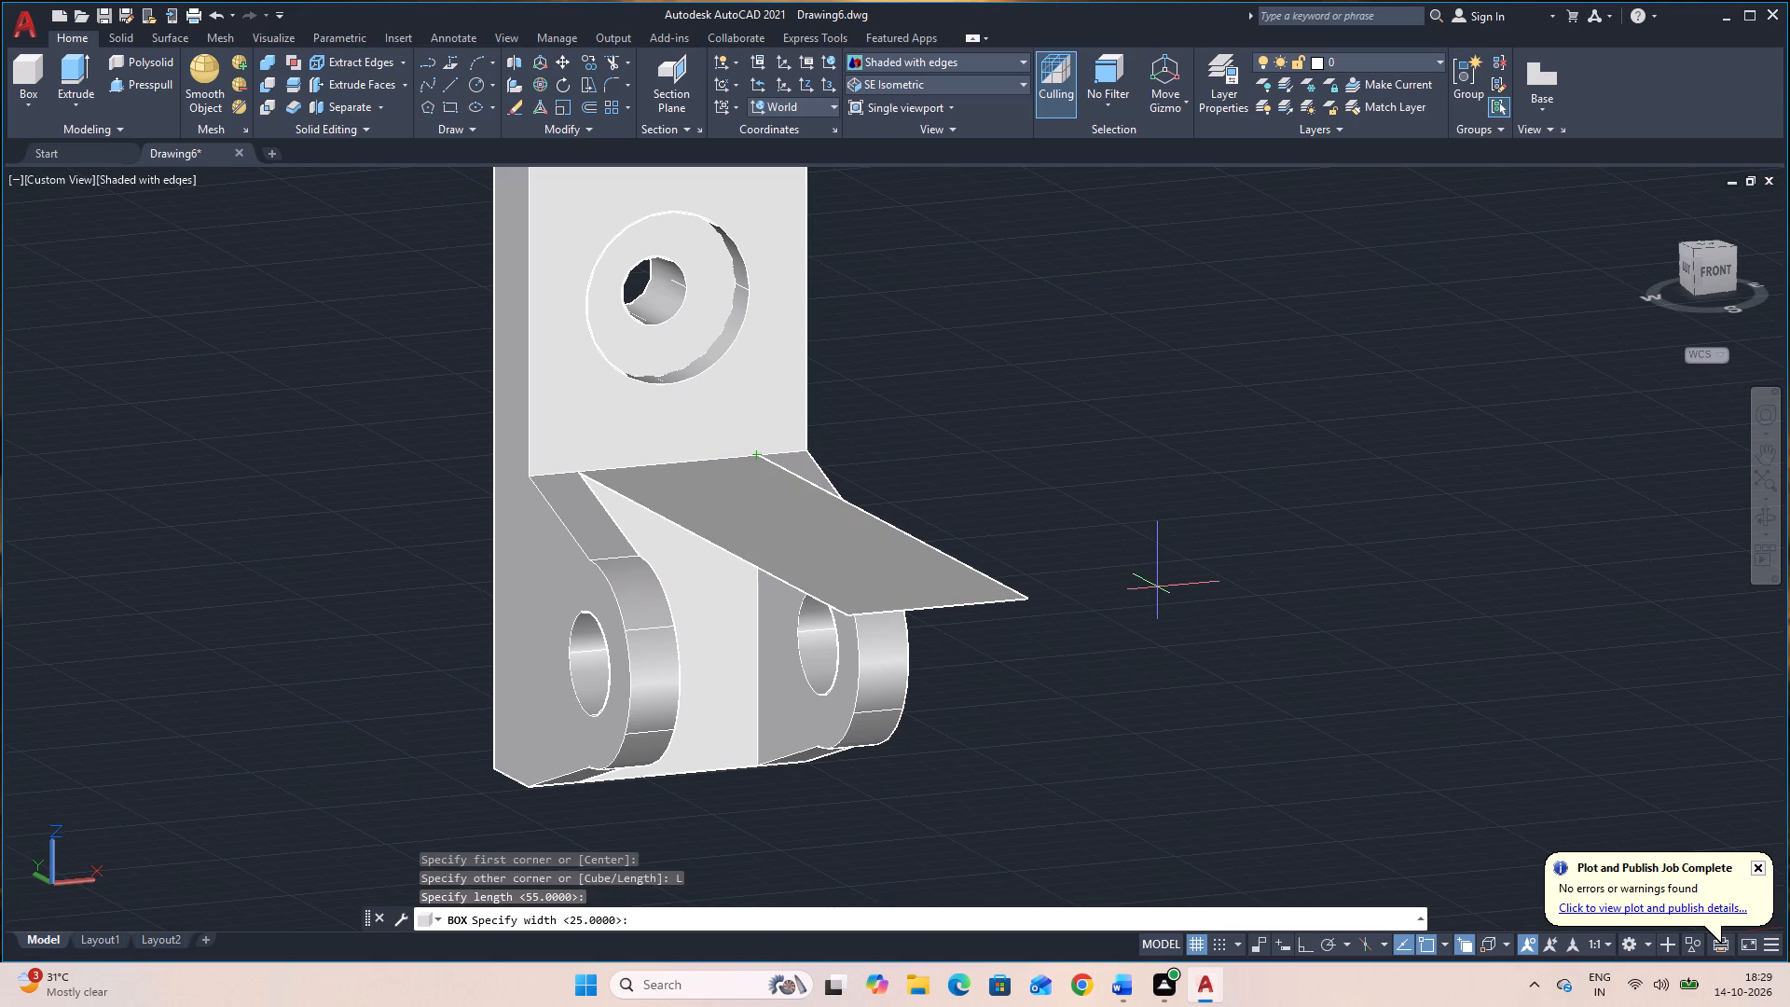
pyautogui.write('25')
pyautogui.press('Return')
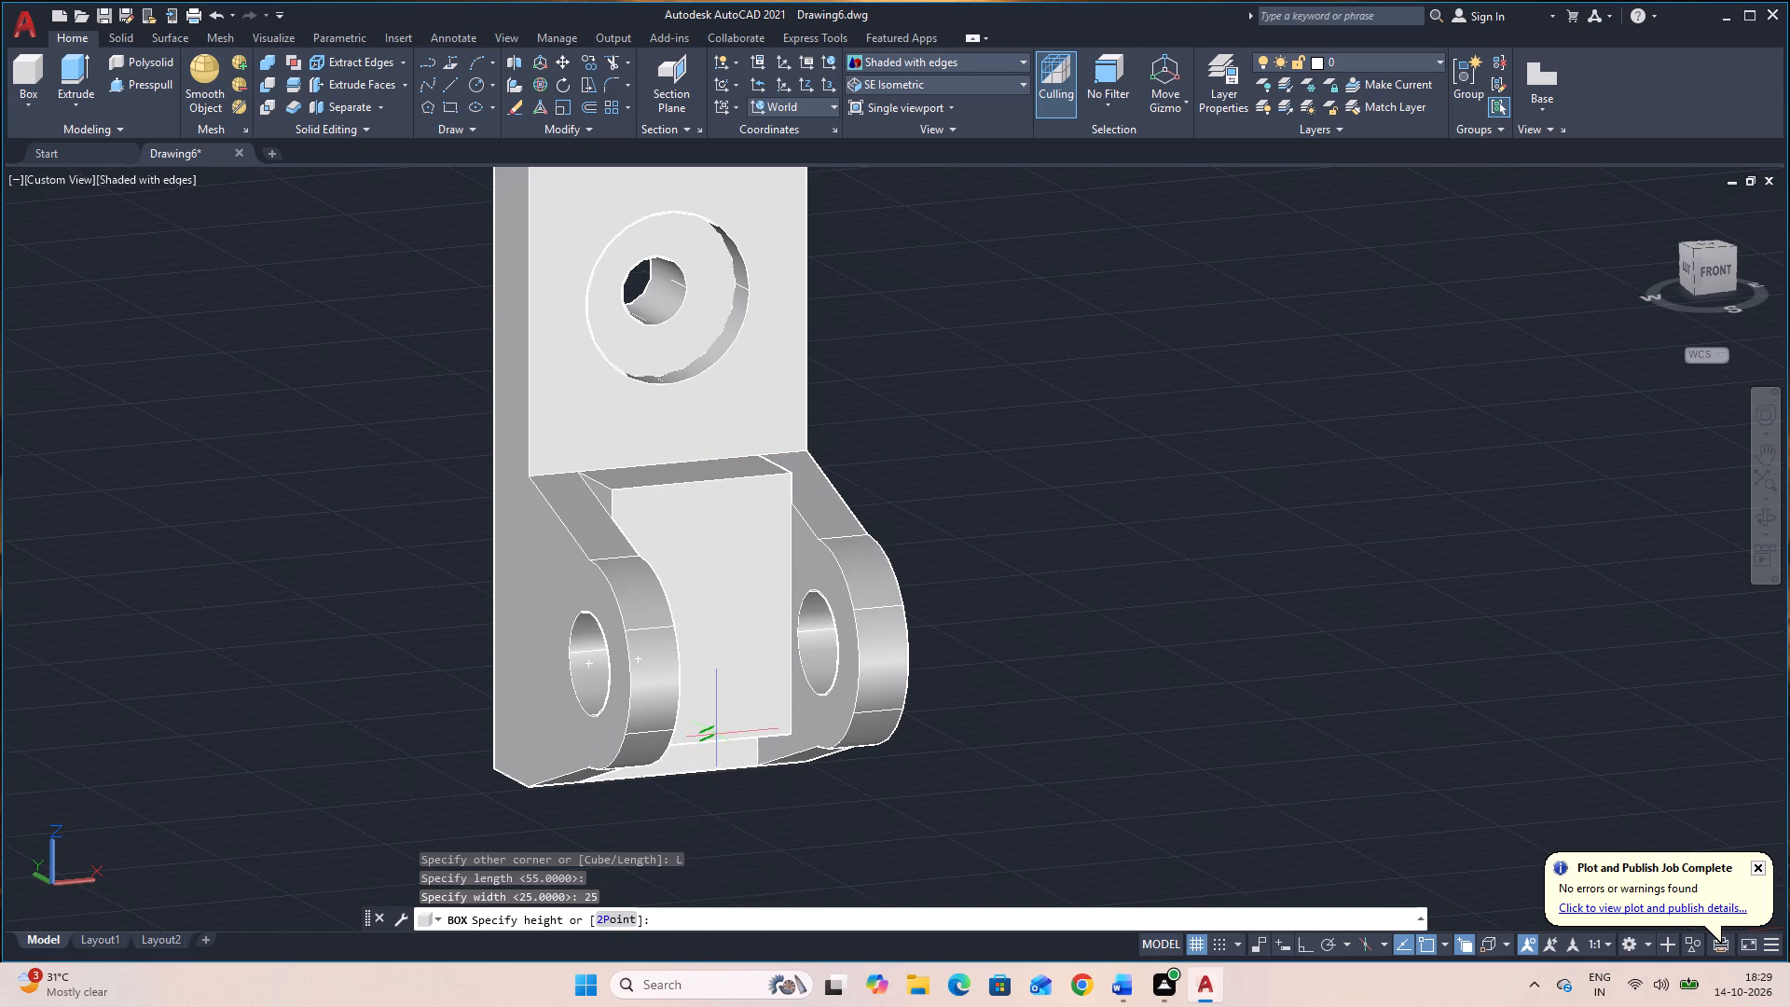
pyautogui.click(760, 768)
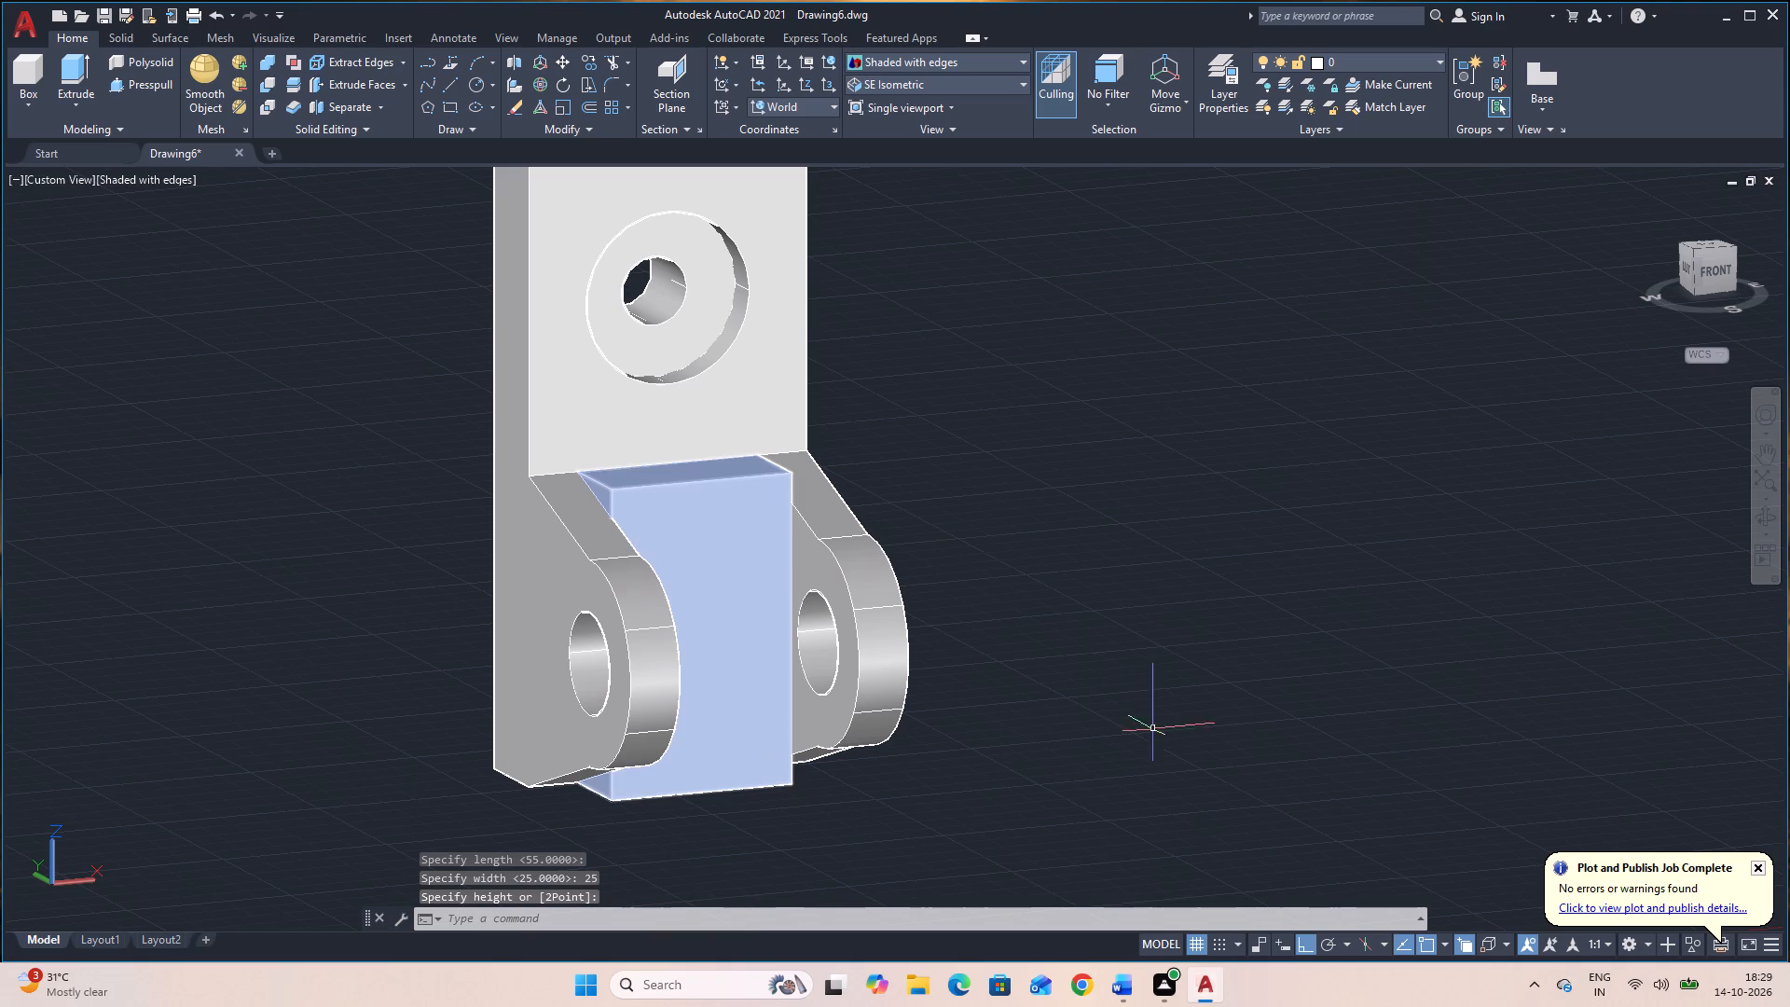
# Presspull the triangular side area of the new box below the lug's lower taper through the box to cut it away.
pyautogui.click(1756, 520)
pyautogui.moveTo(1556, 671); pyautogui.dragTo(1286, 668)
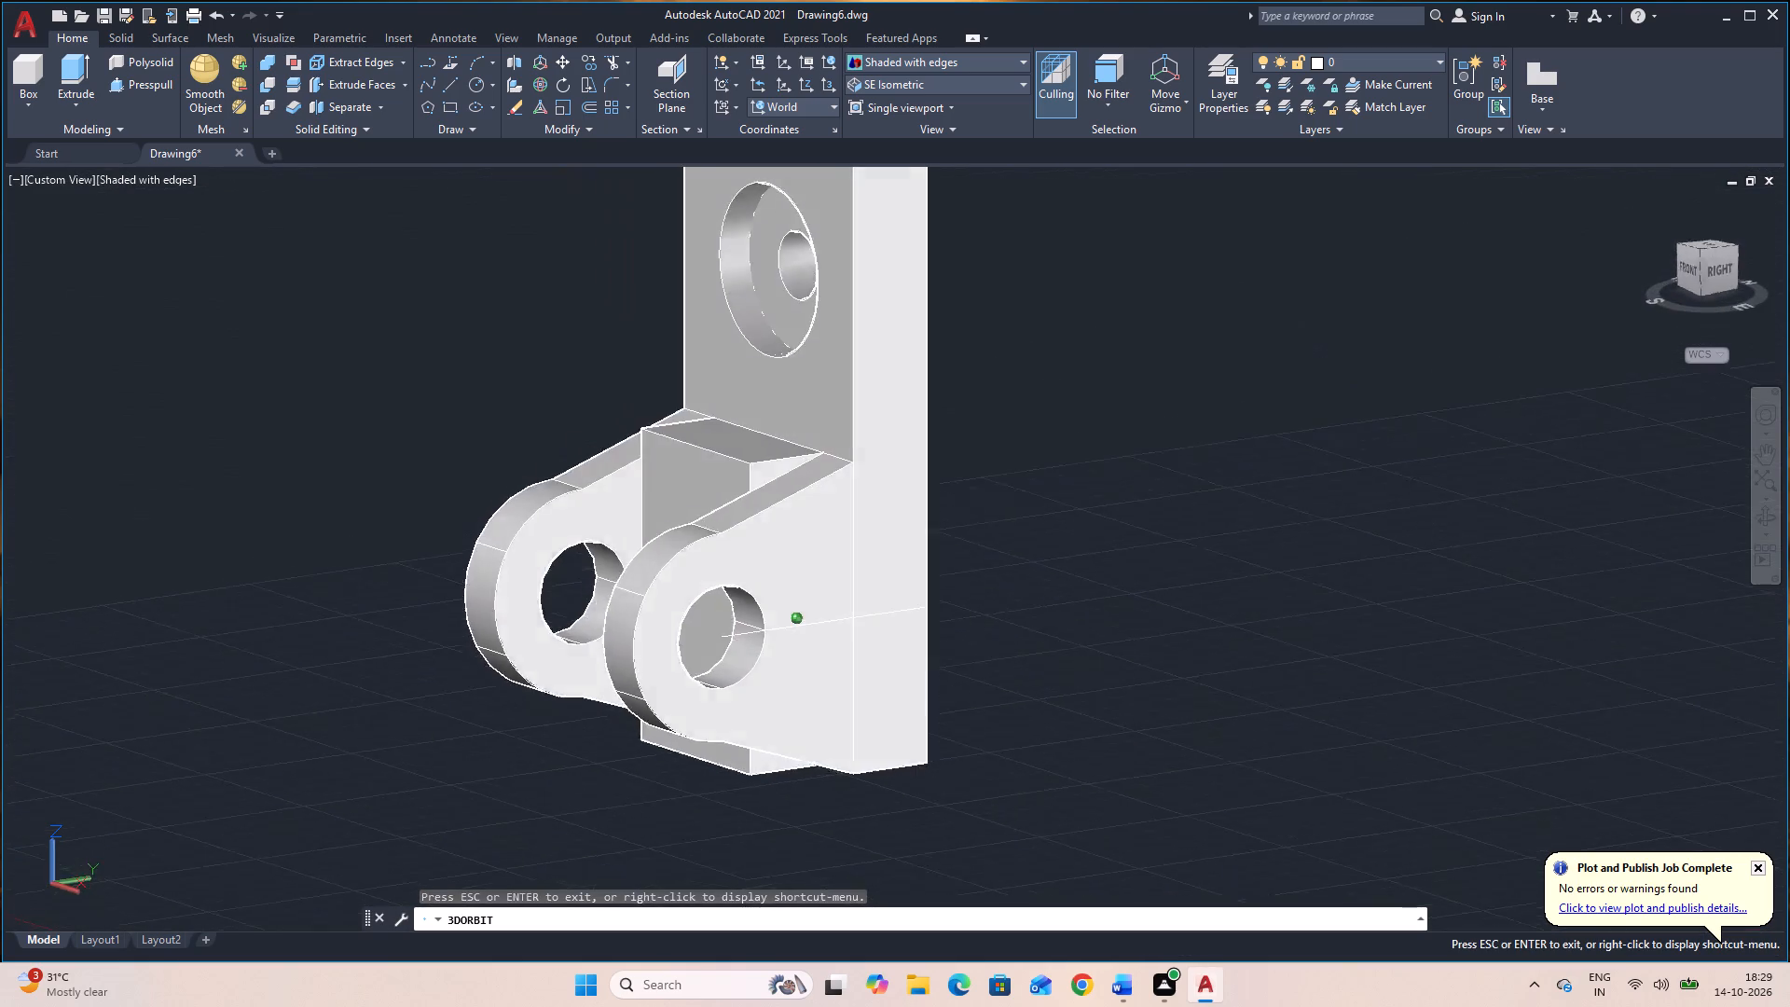
pyautogui.moveTo(1286, 668); pyautogui.dragTo(1247, 634)
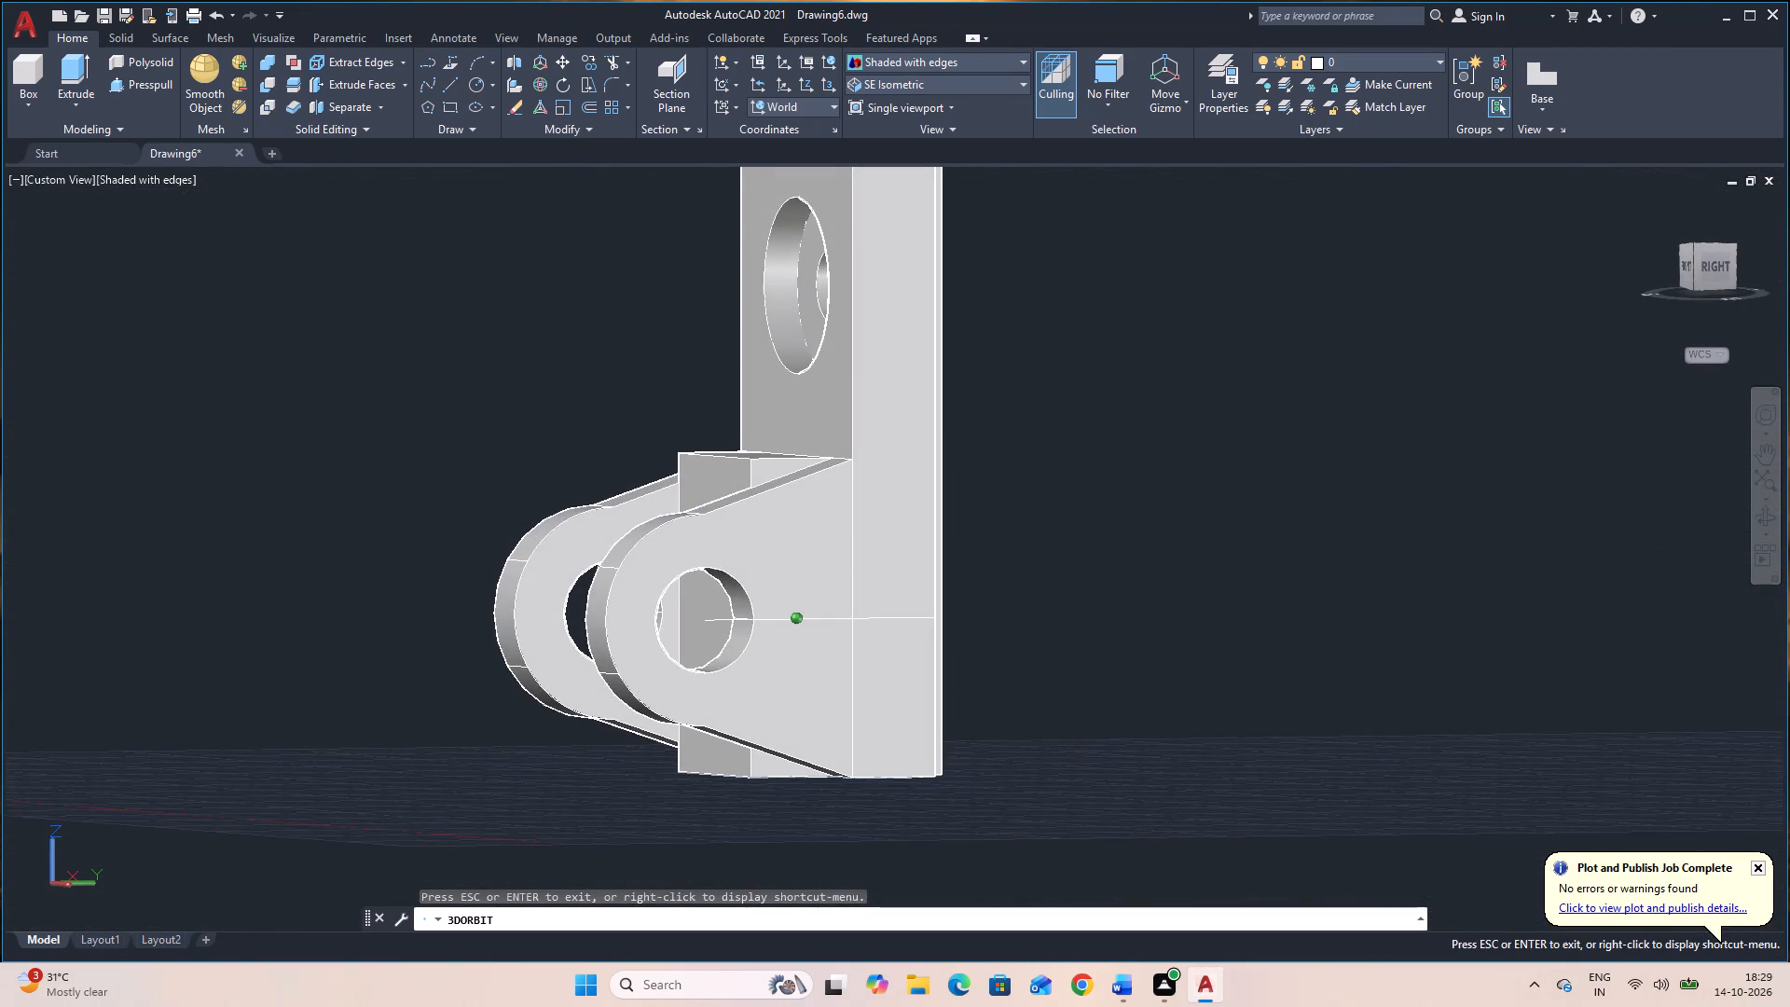
pyautogui.press('Escape')
pyautogui.click(137, 76)
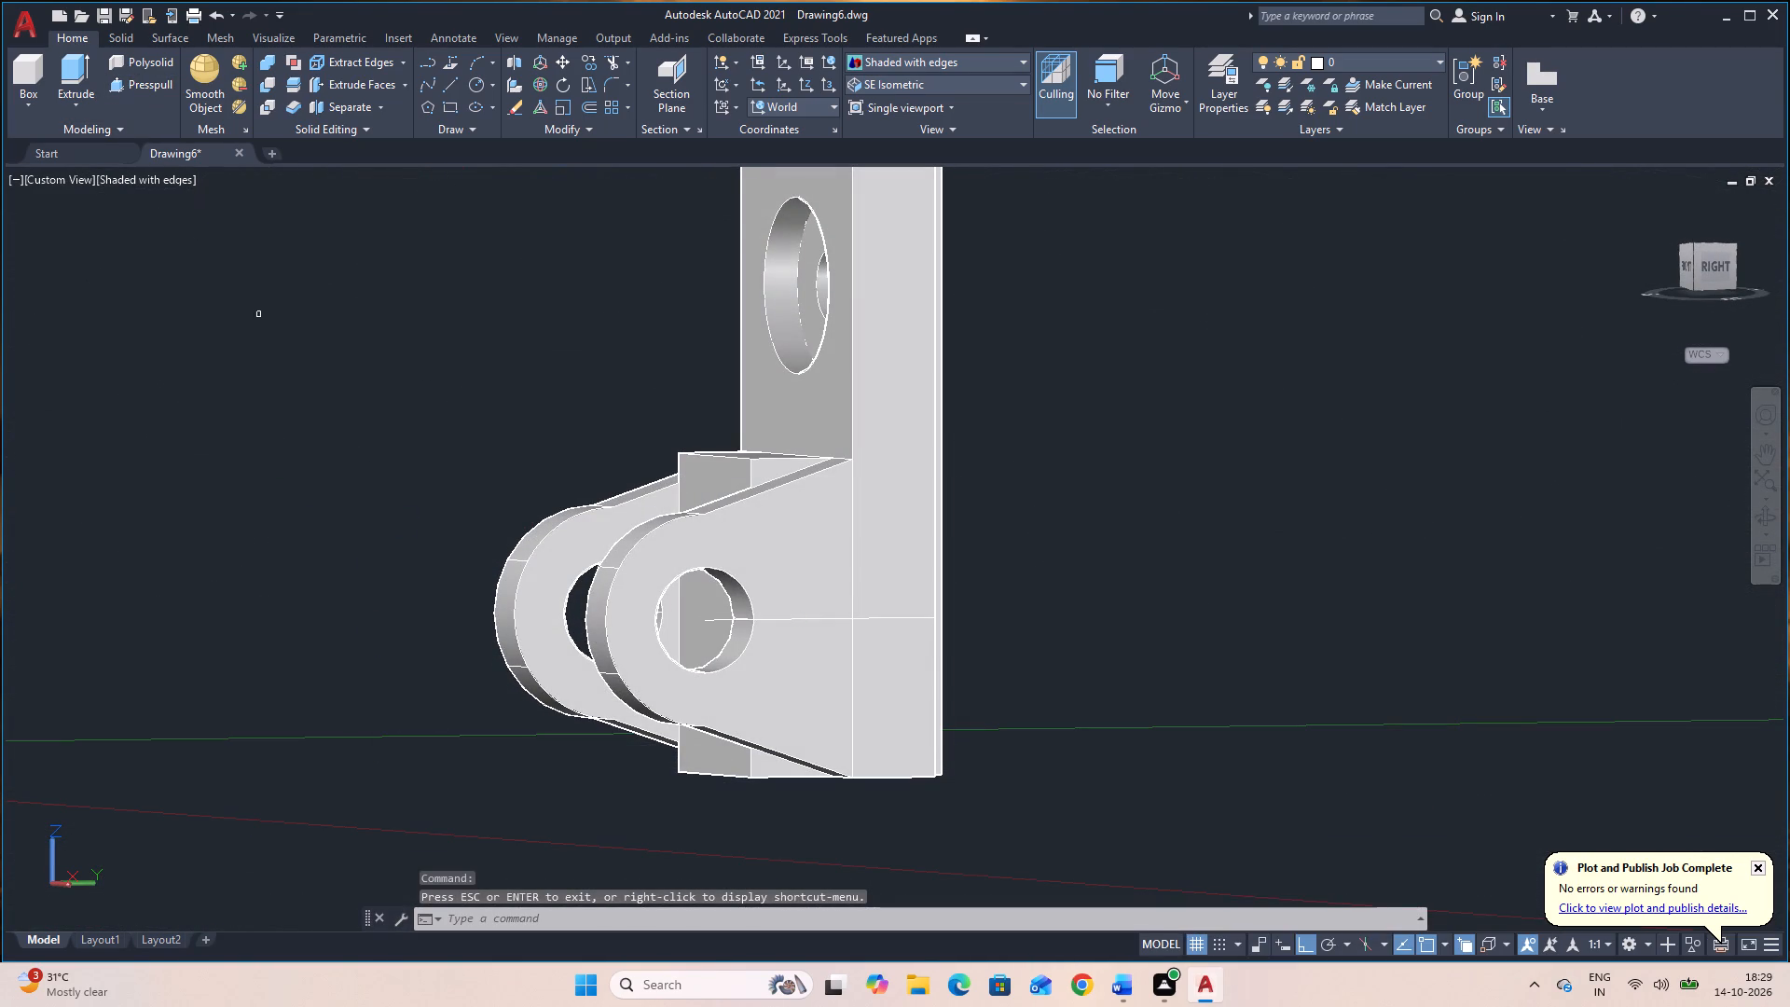
pyautogui.scroll(2, 771, 772)
pyautogui.click(777, 764)
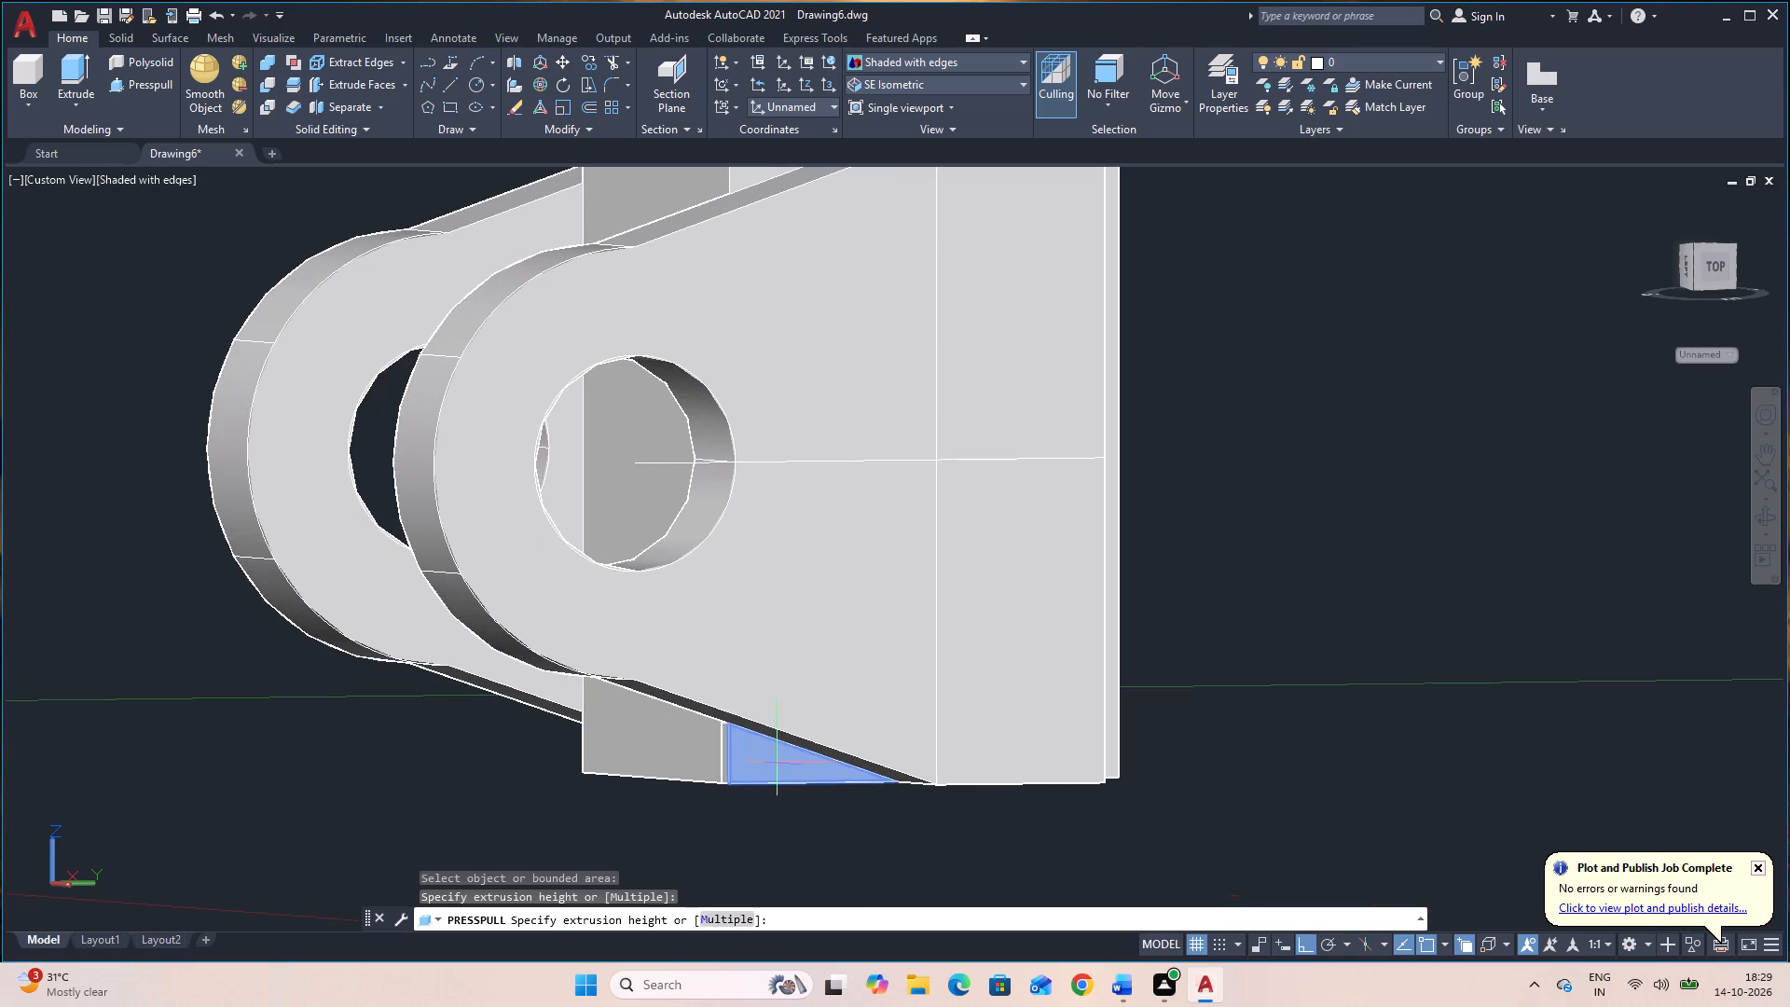
pyautogui.click(359, 784)
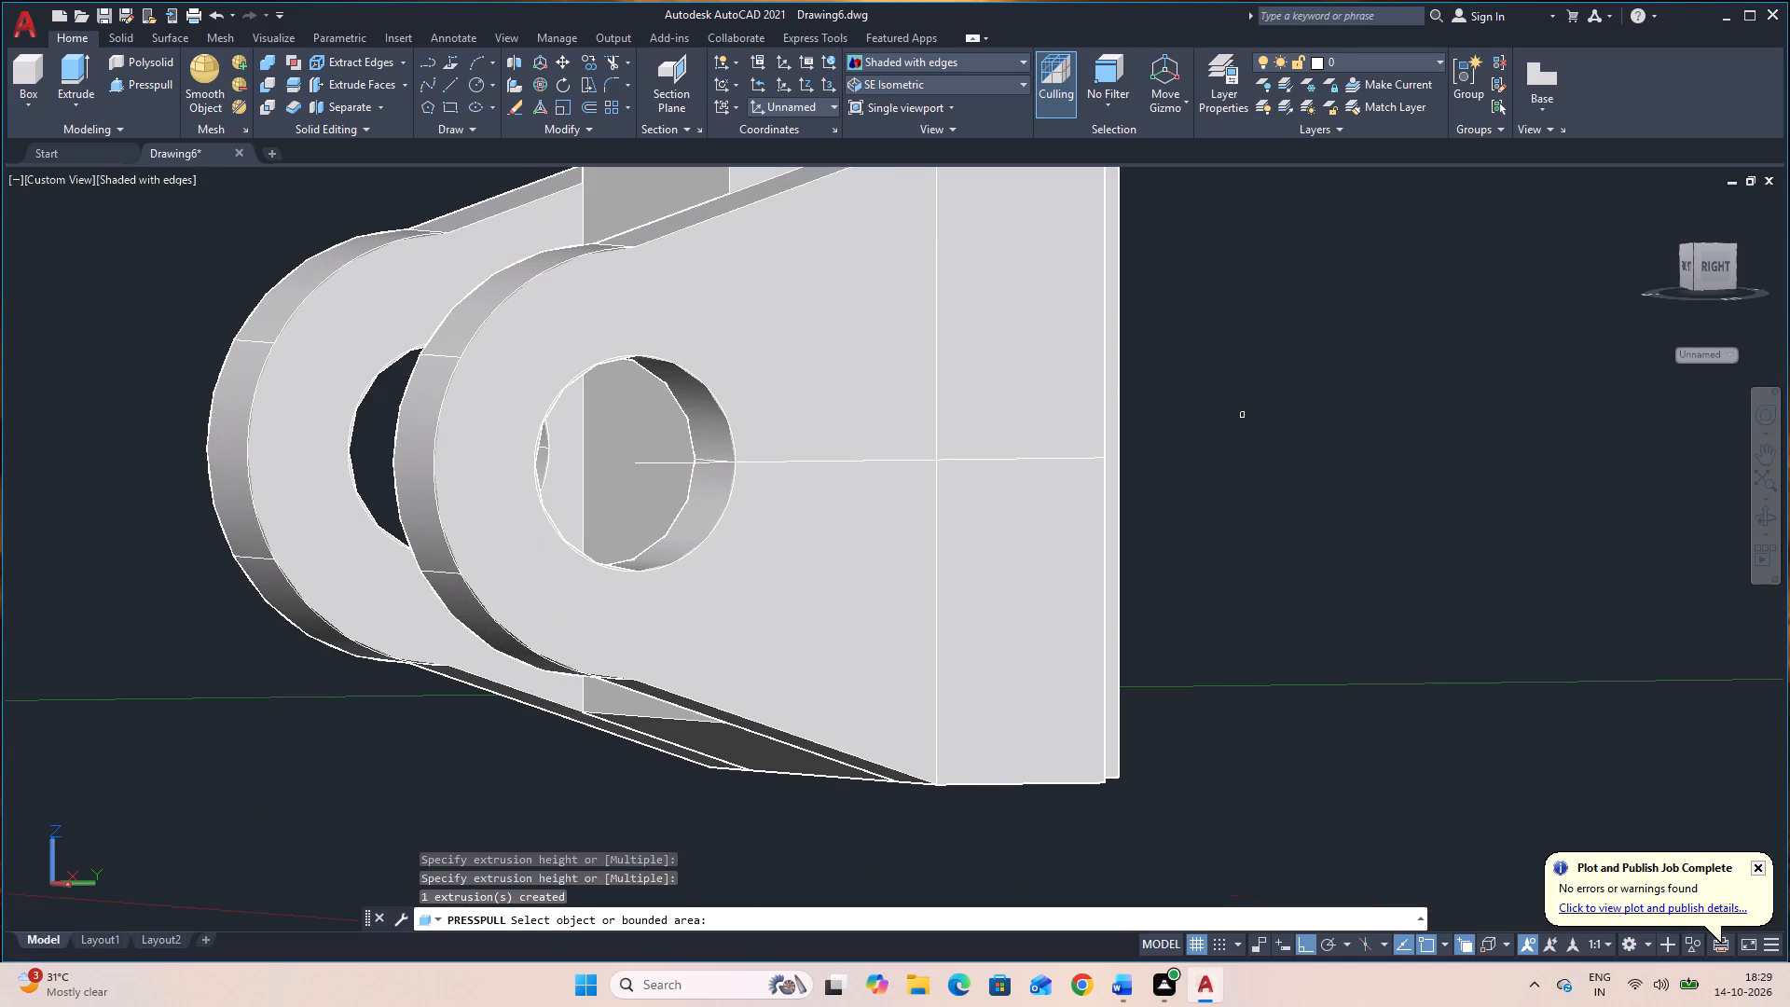
# Presspull the triangular side area of the web box above the lug's upper taper through the box to cut it away.
pyautogui.moveTo(1243, 416); pyautogui.dragTo(1221, 564, button='middle')
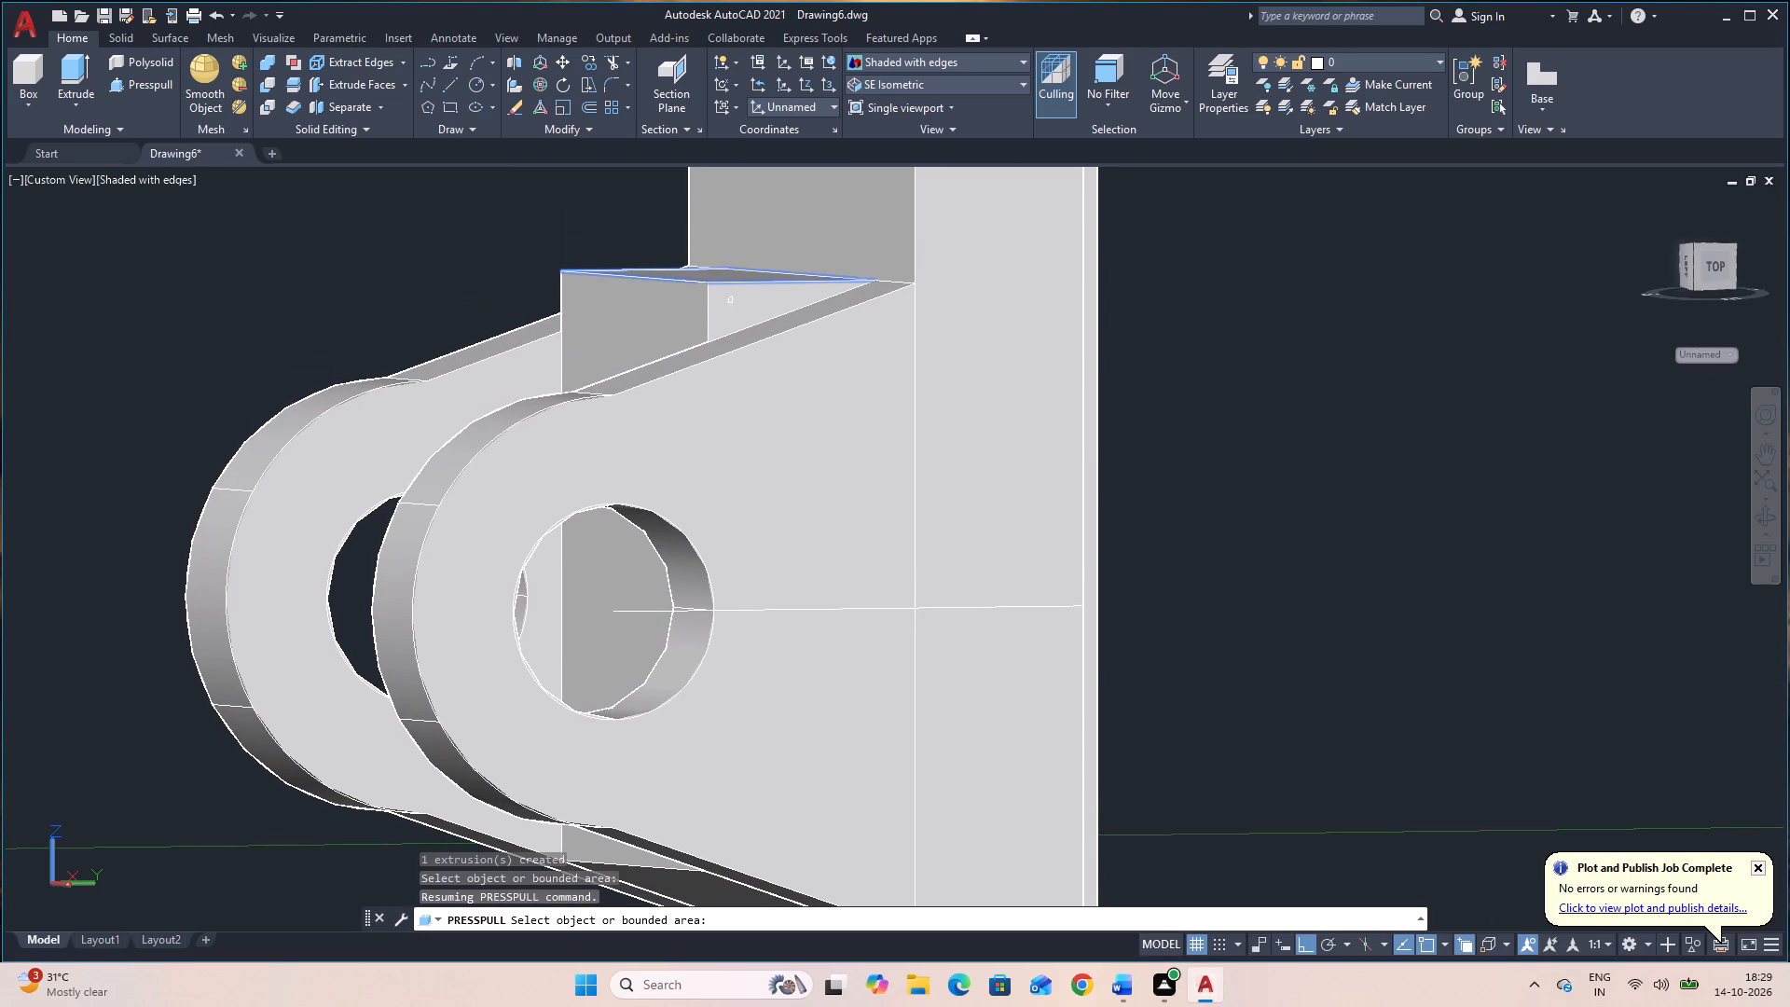
pyautogui.click(740, 315)
pyautogui.click(382, 239)
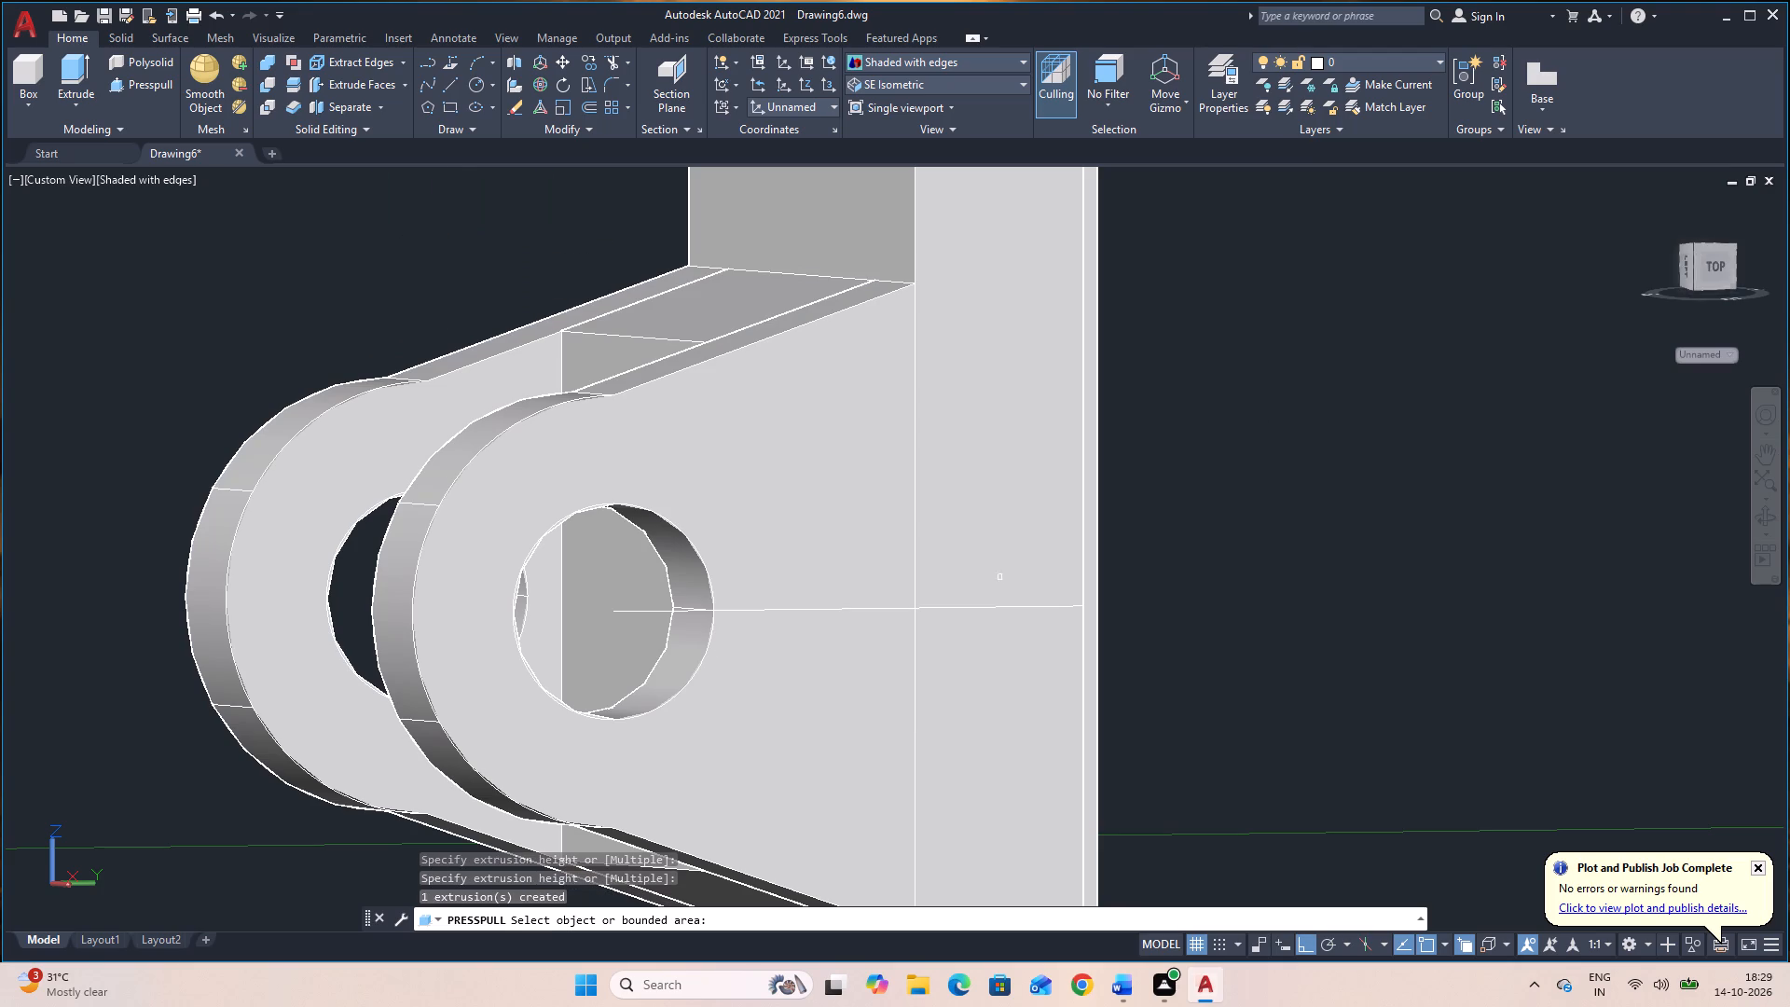
pyautogui.press('Escape')
# Delete the leftover construction line running from the lug hole's centre across the side of the block.
pyautogui.click(623, 612)
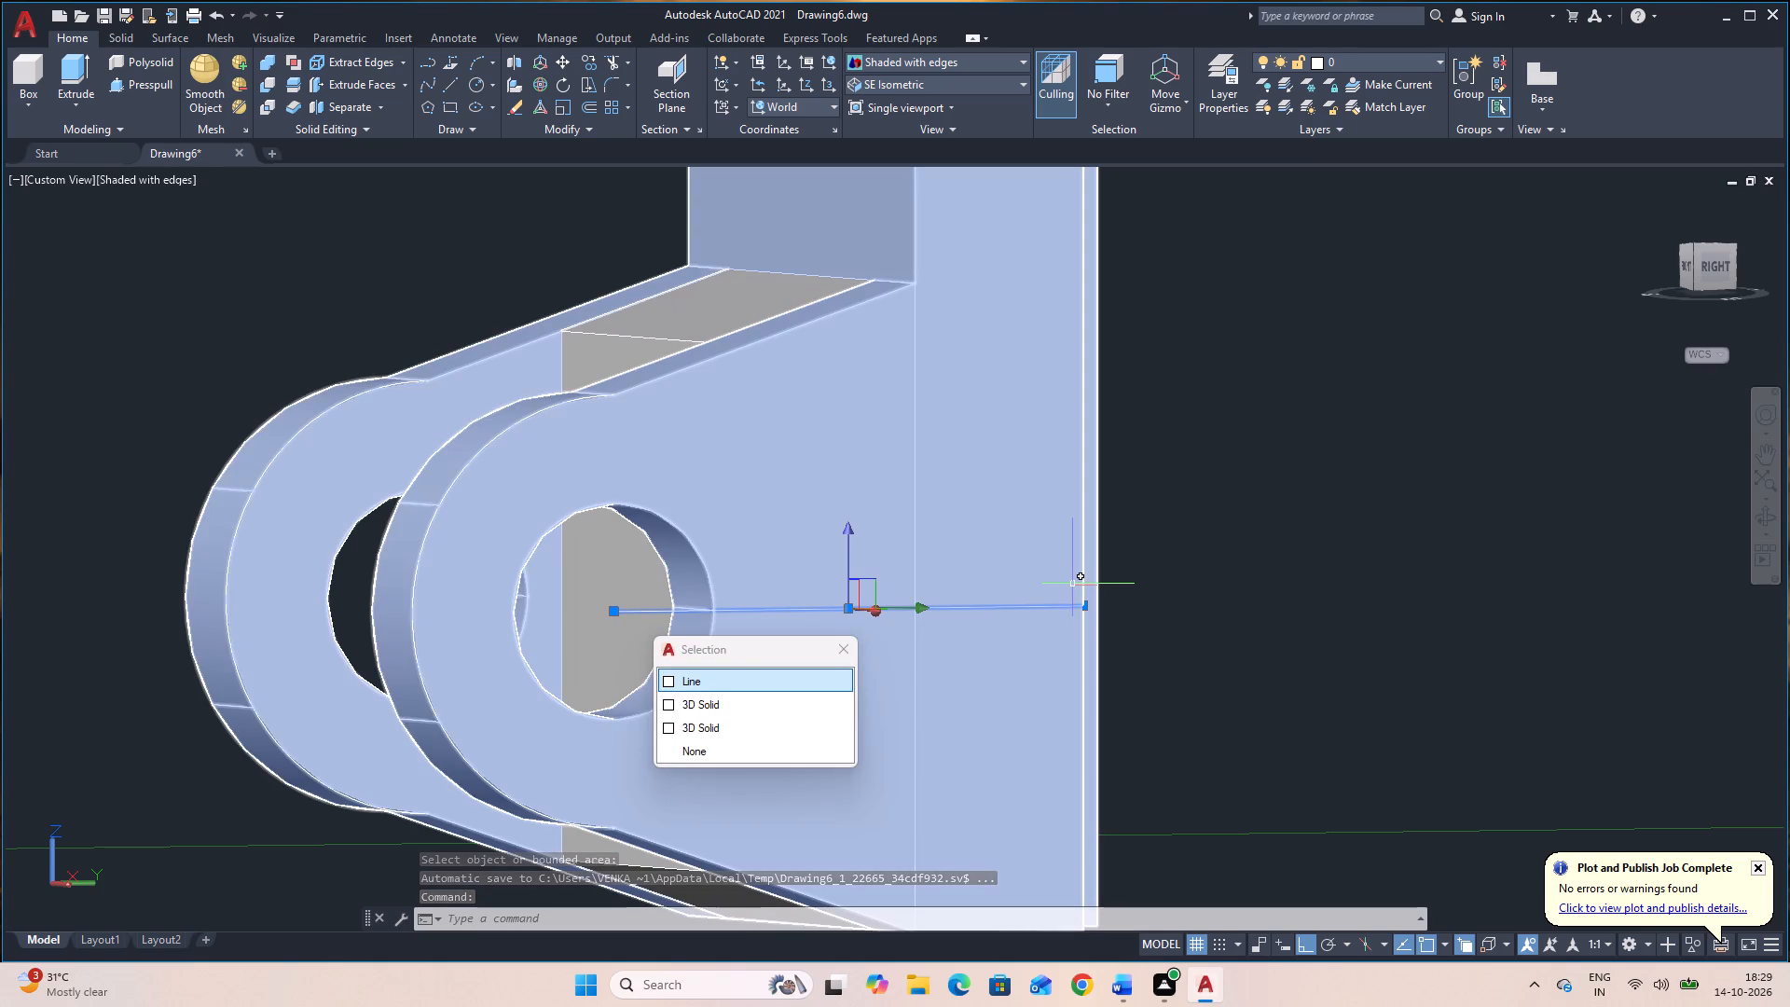
pyautogui.press('Delete')
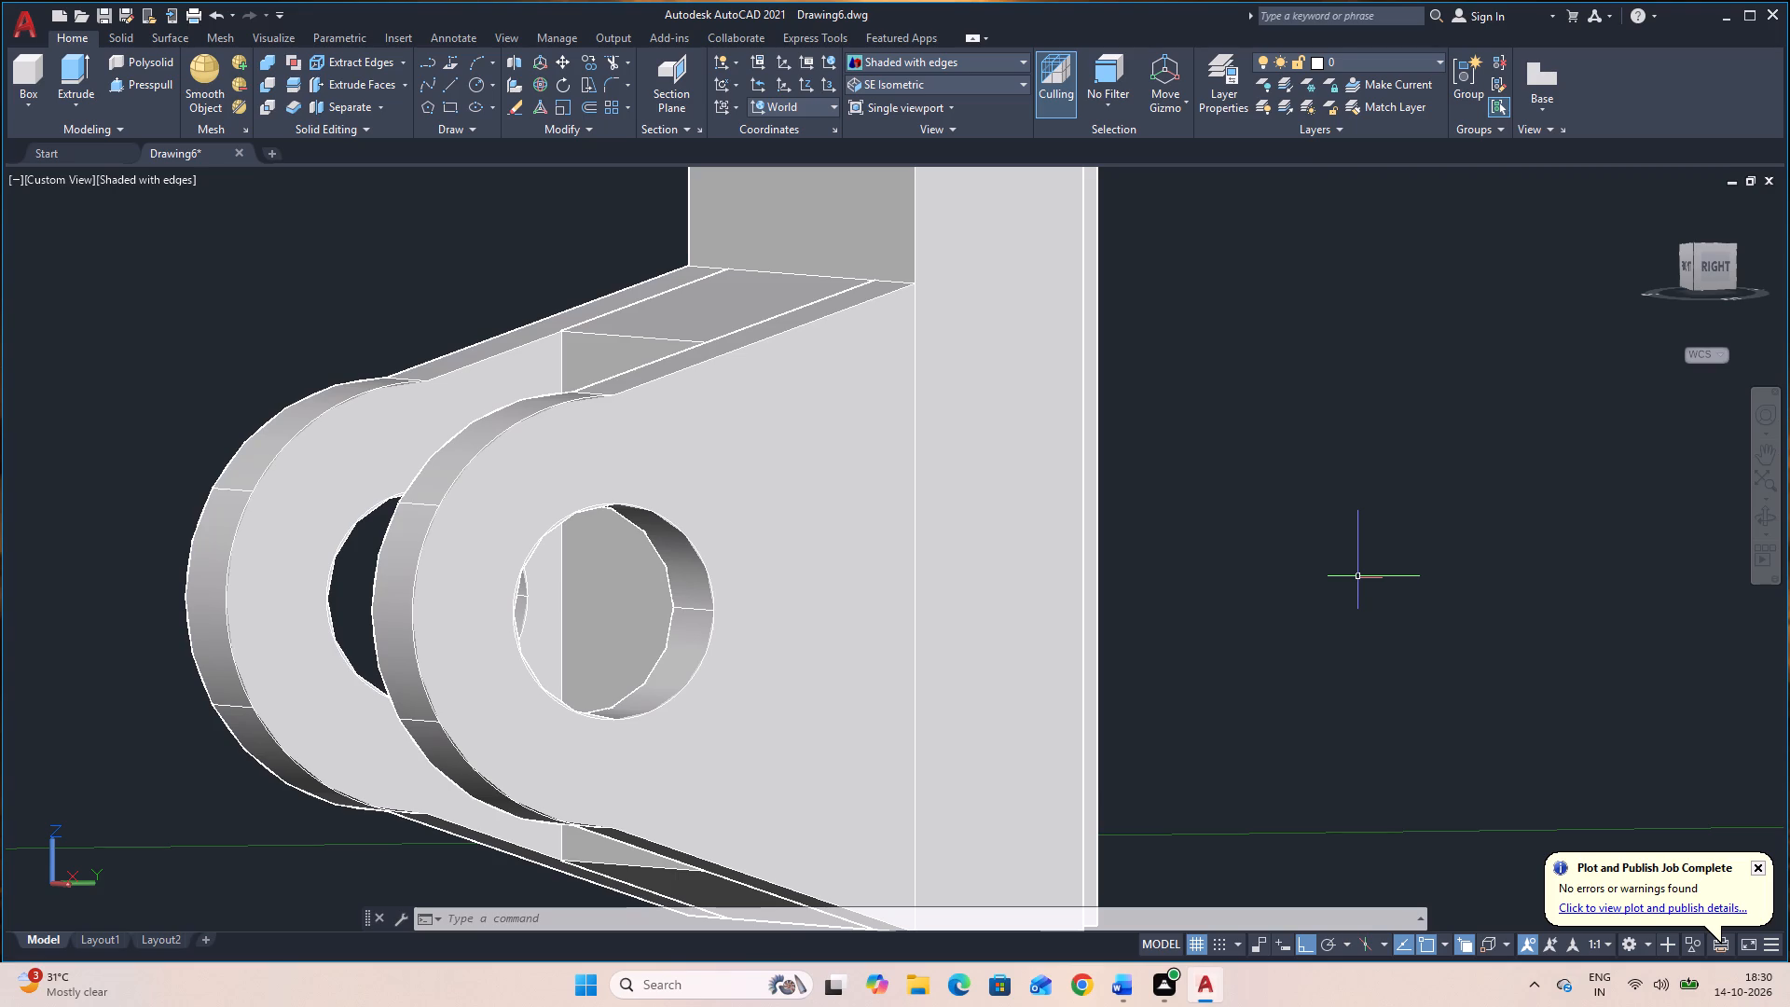
# Union all the bracket's solids, the block, lugs and web, into a single solid.
pyautogui.scroll(-1, 1178, 536)
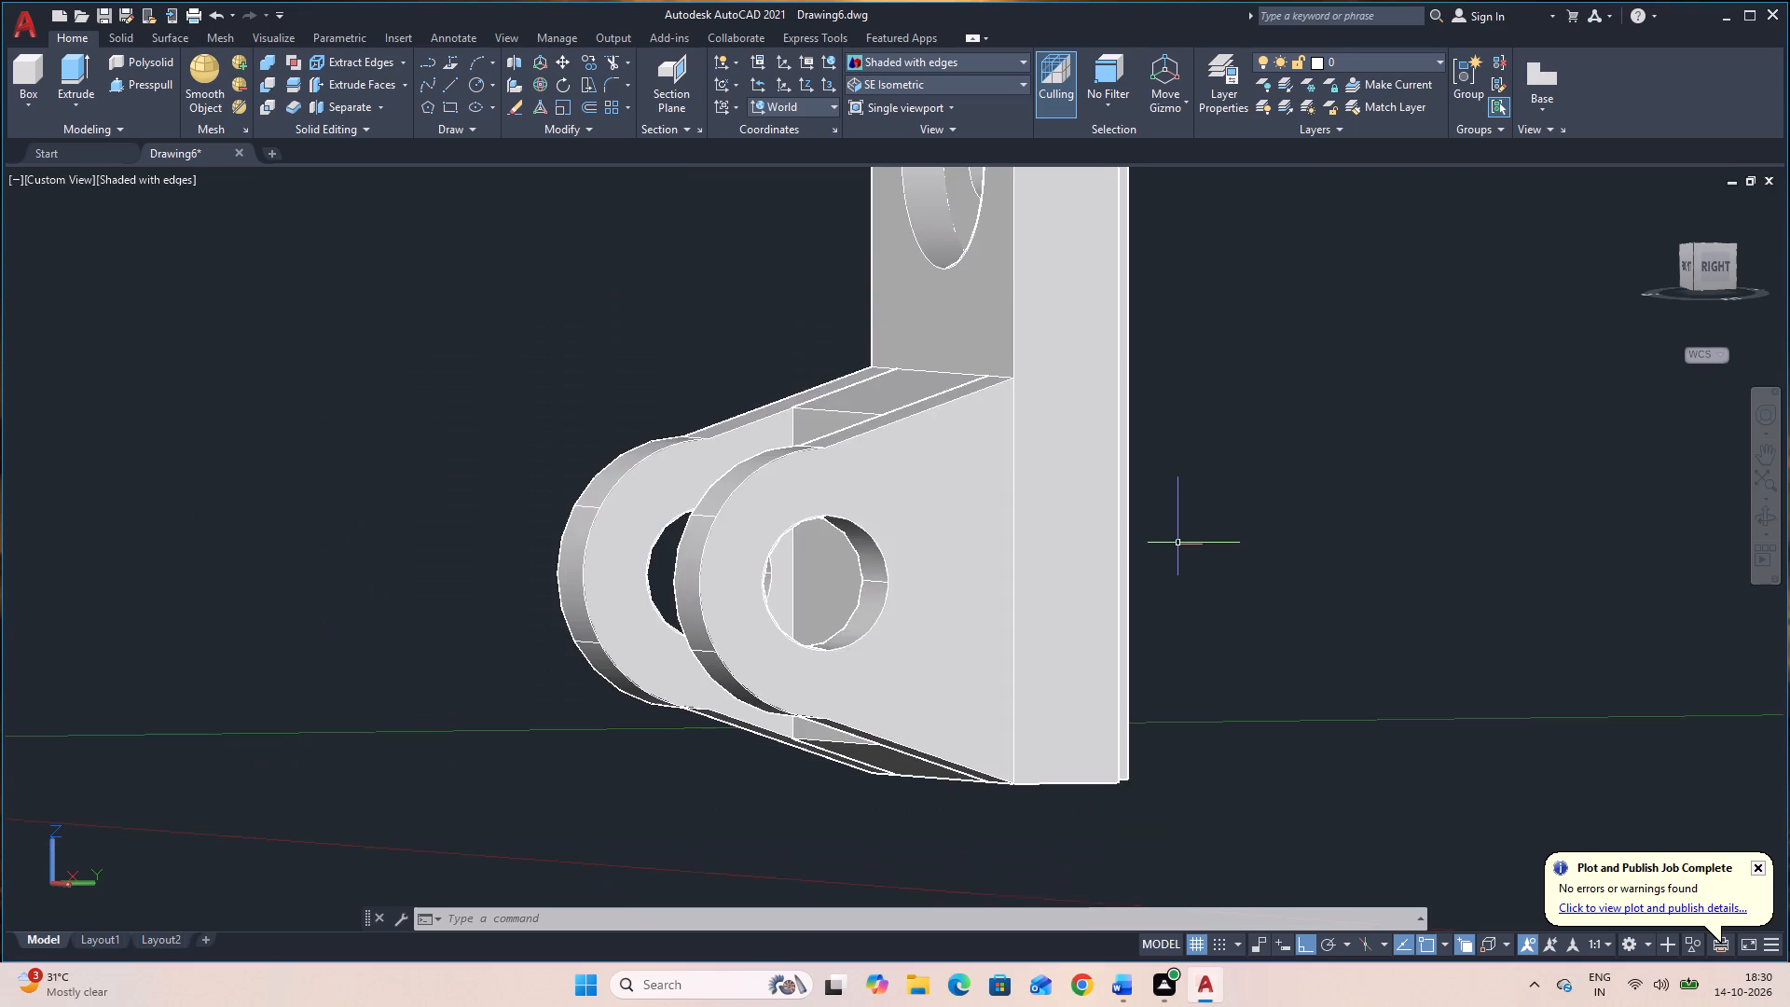
pyautogui.scroll(-1, 1178, 550)
pyautogui.moveTo(1197, 537); pyautogui.dragTo(1163, 701, button='middle')
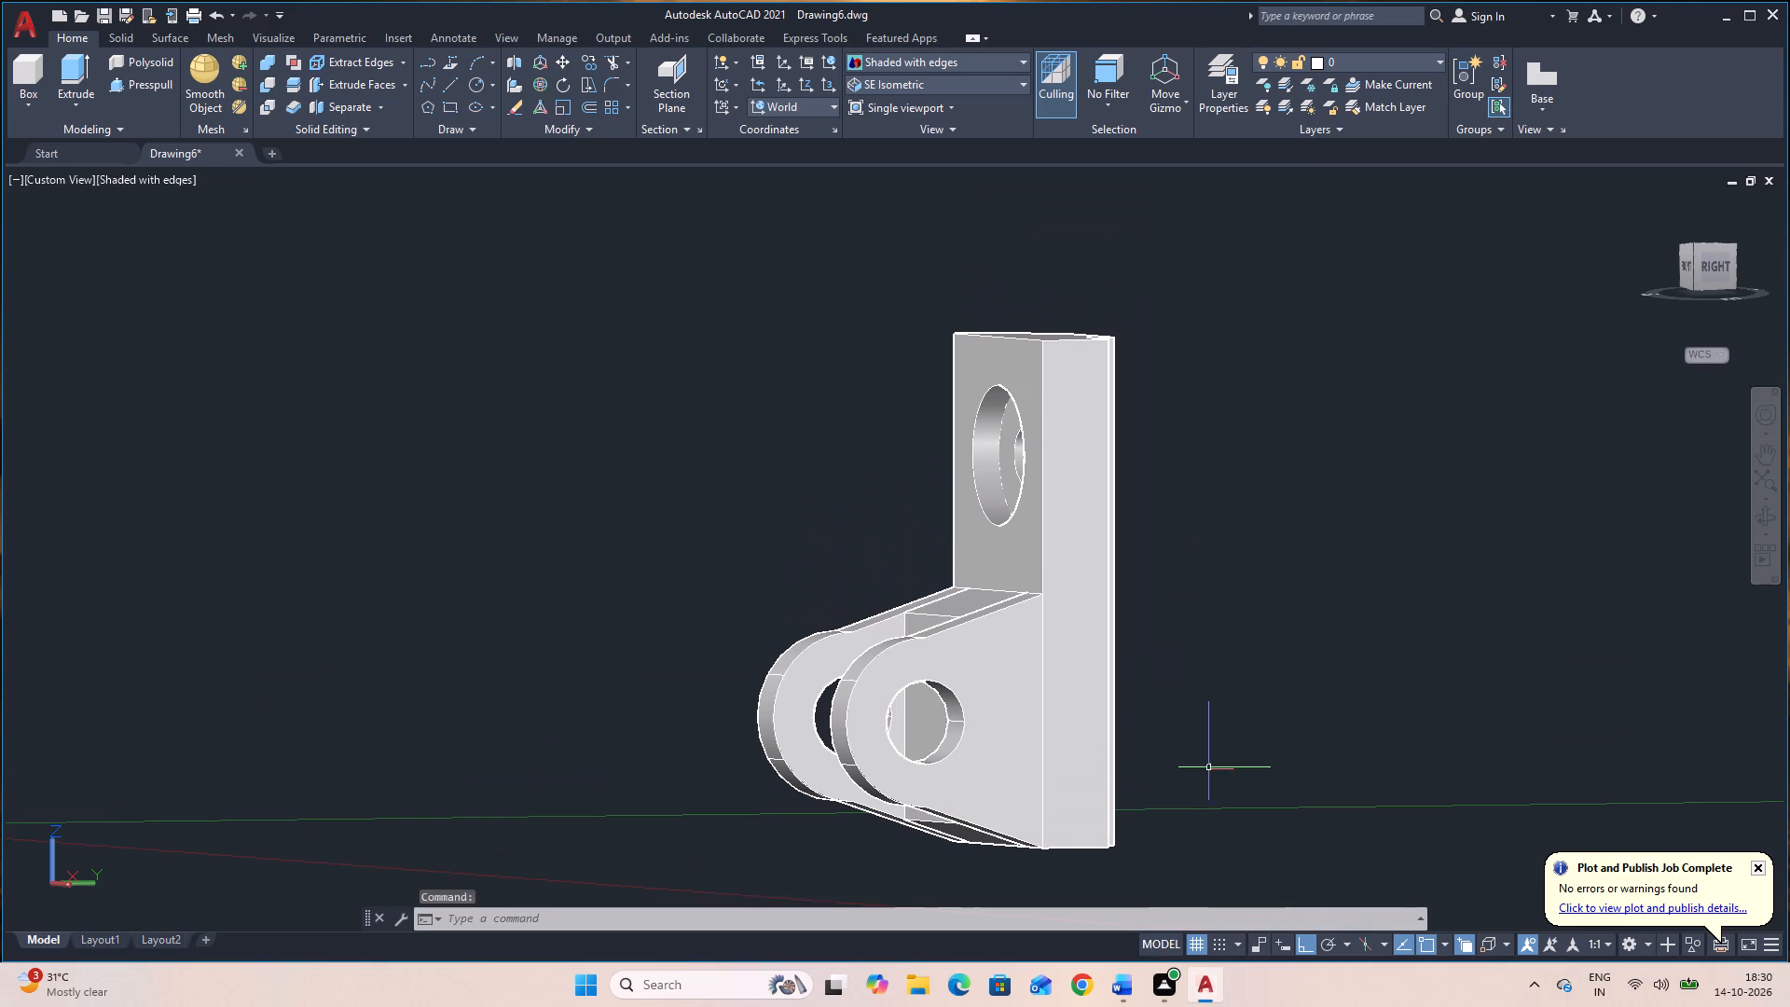
pyautogui.press('u')
pyautogui.write('NION')
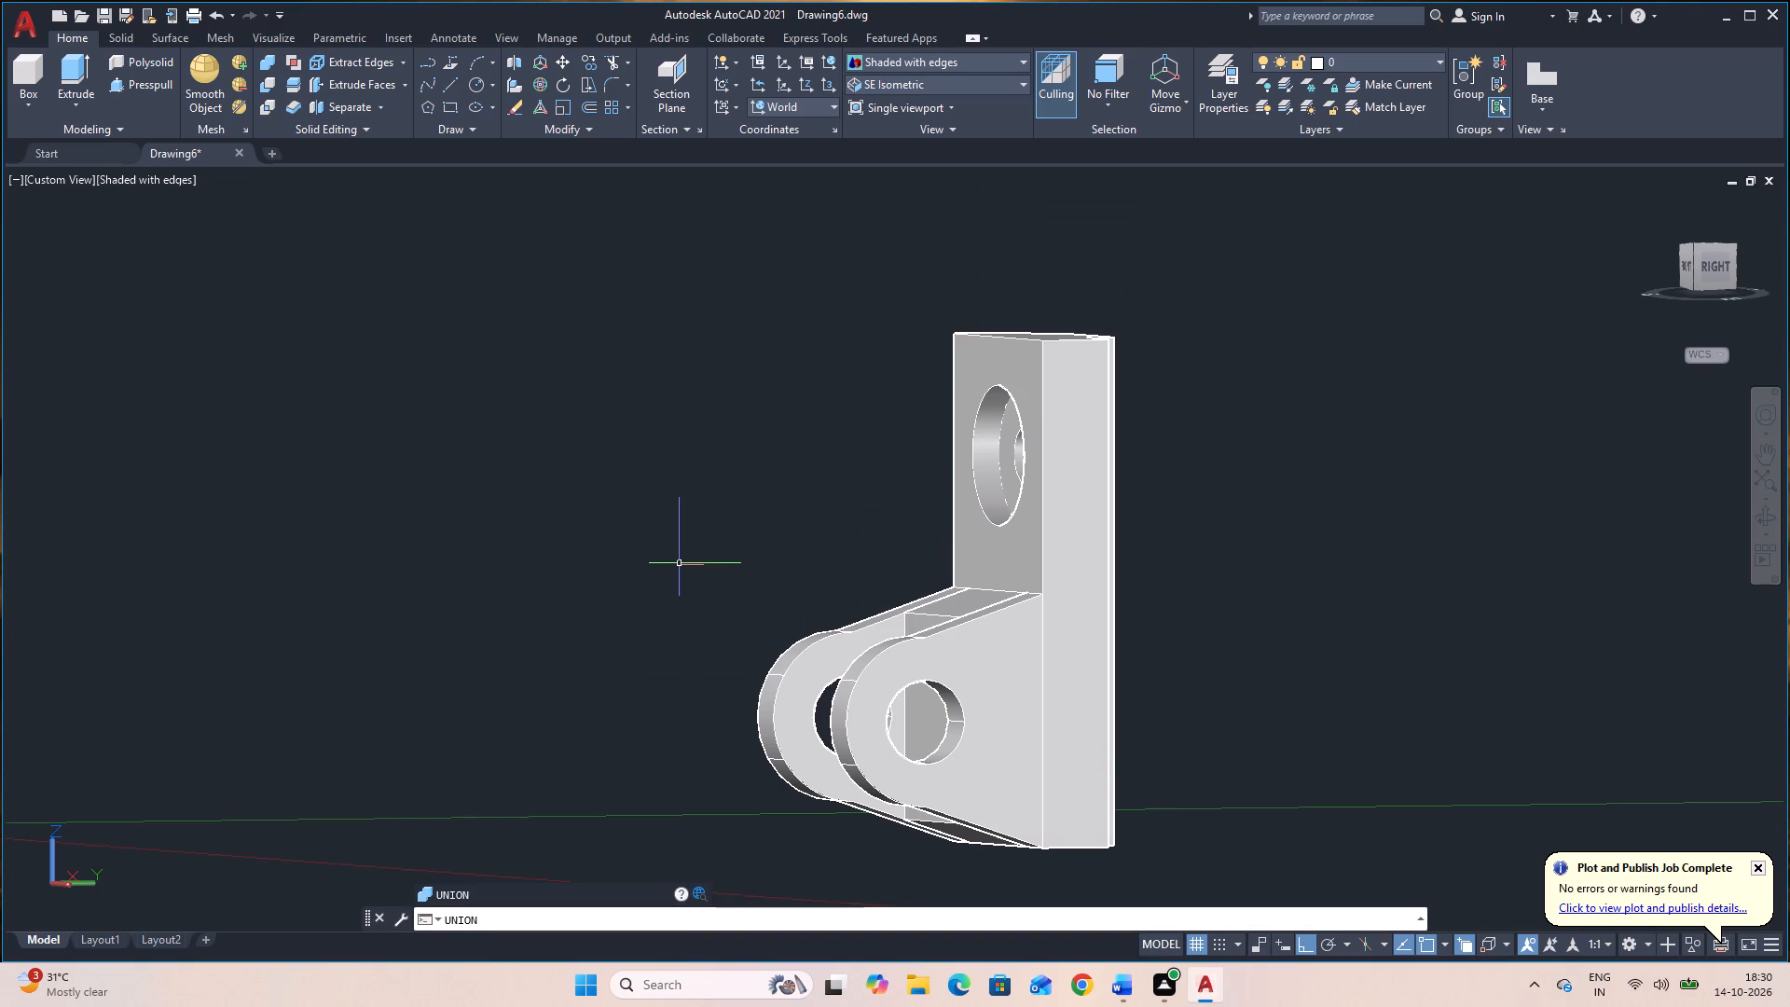
pyautogui.press('Return')
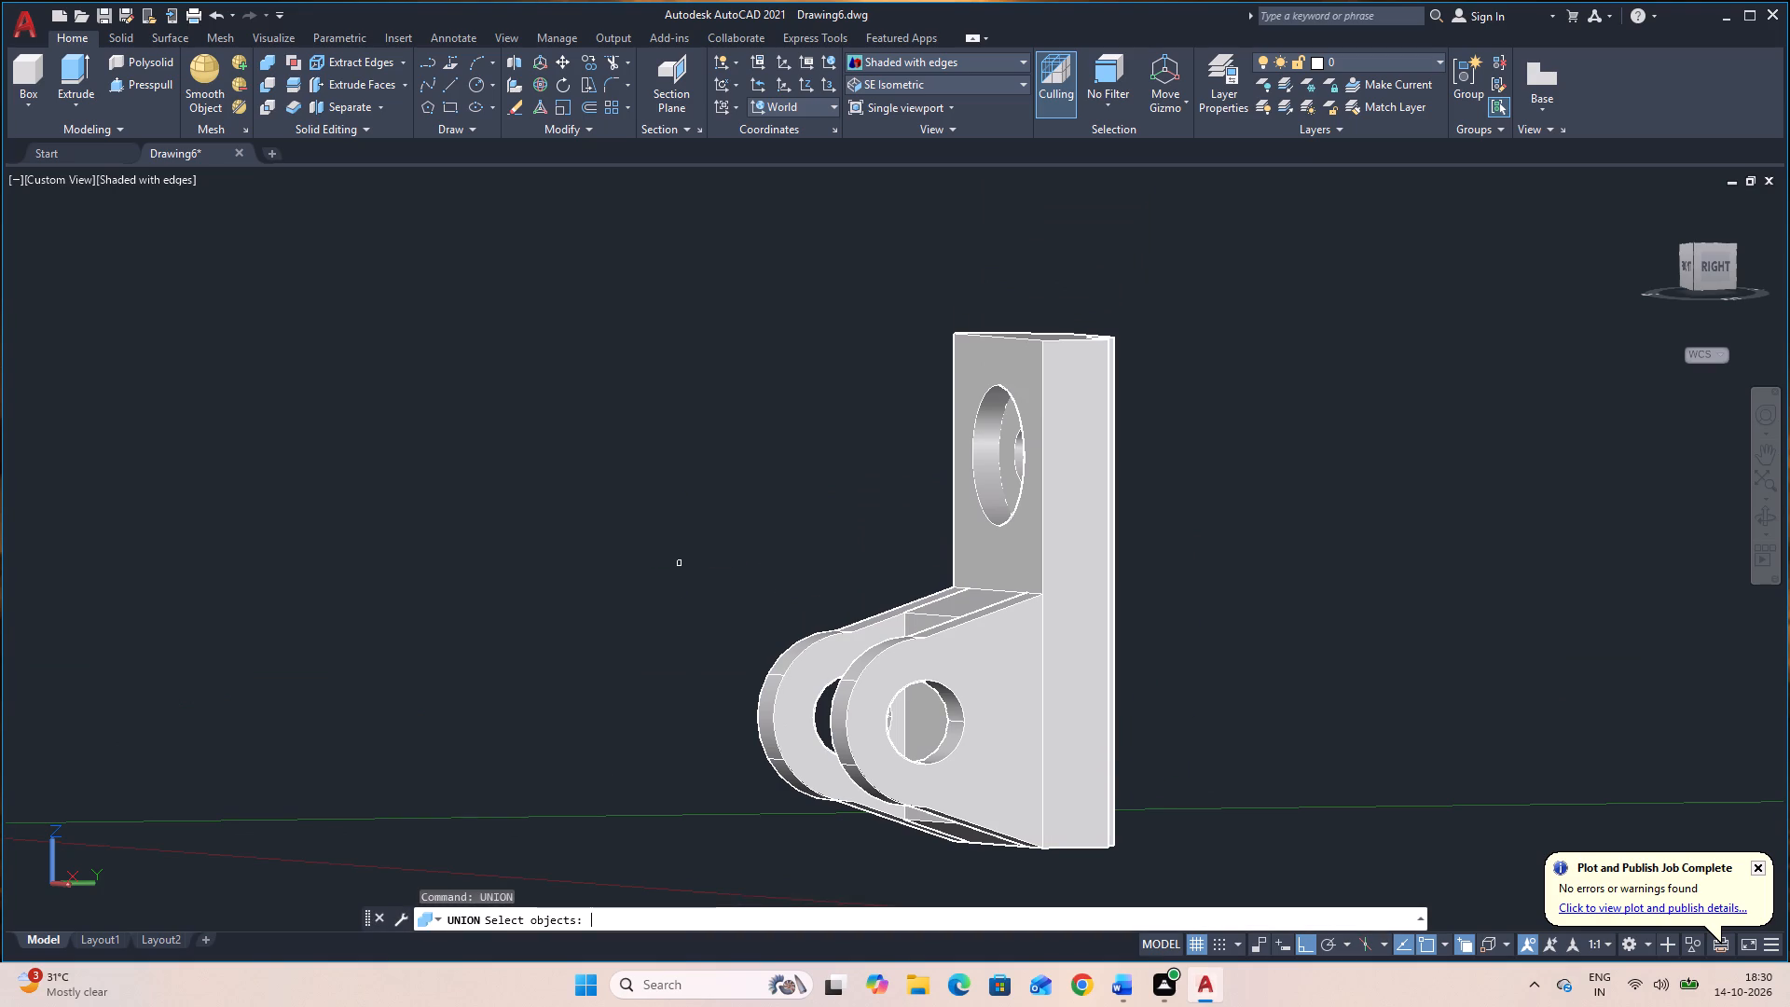
pyautogui.moveTo(1159, 783); pyautogui.dragTo(1156, 782, button='middle')
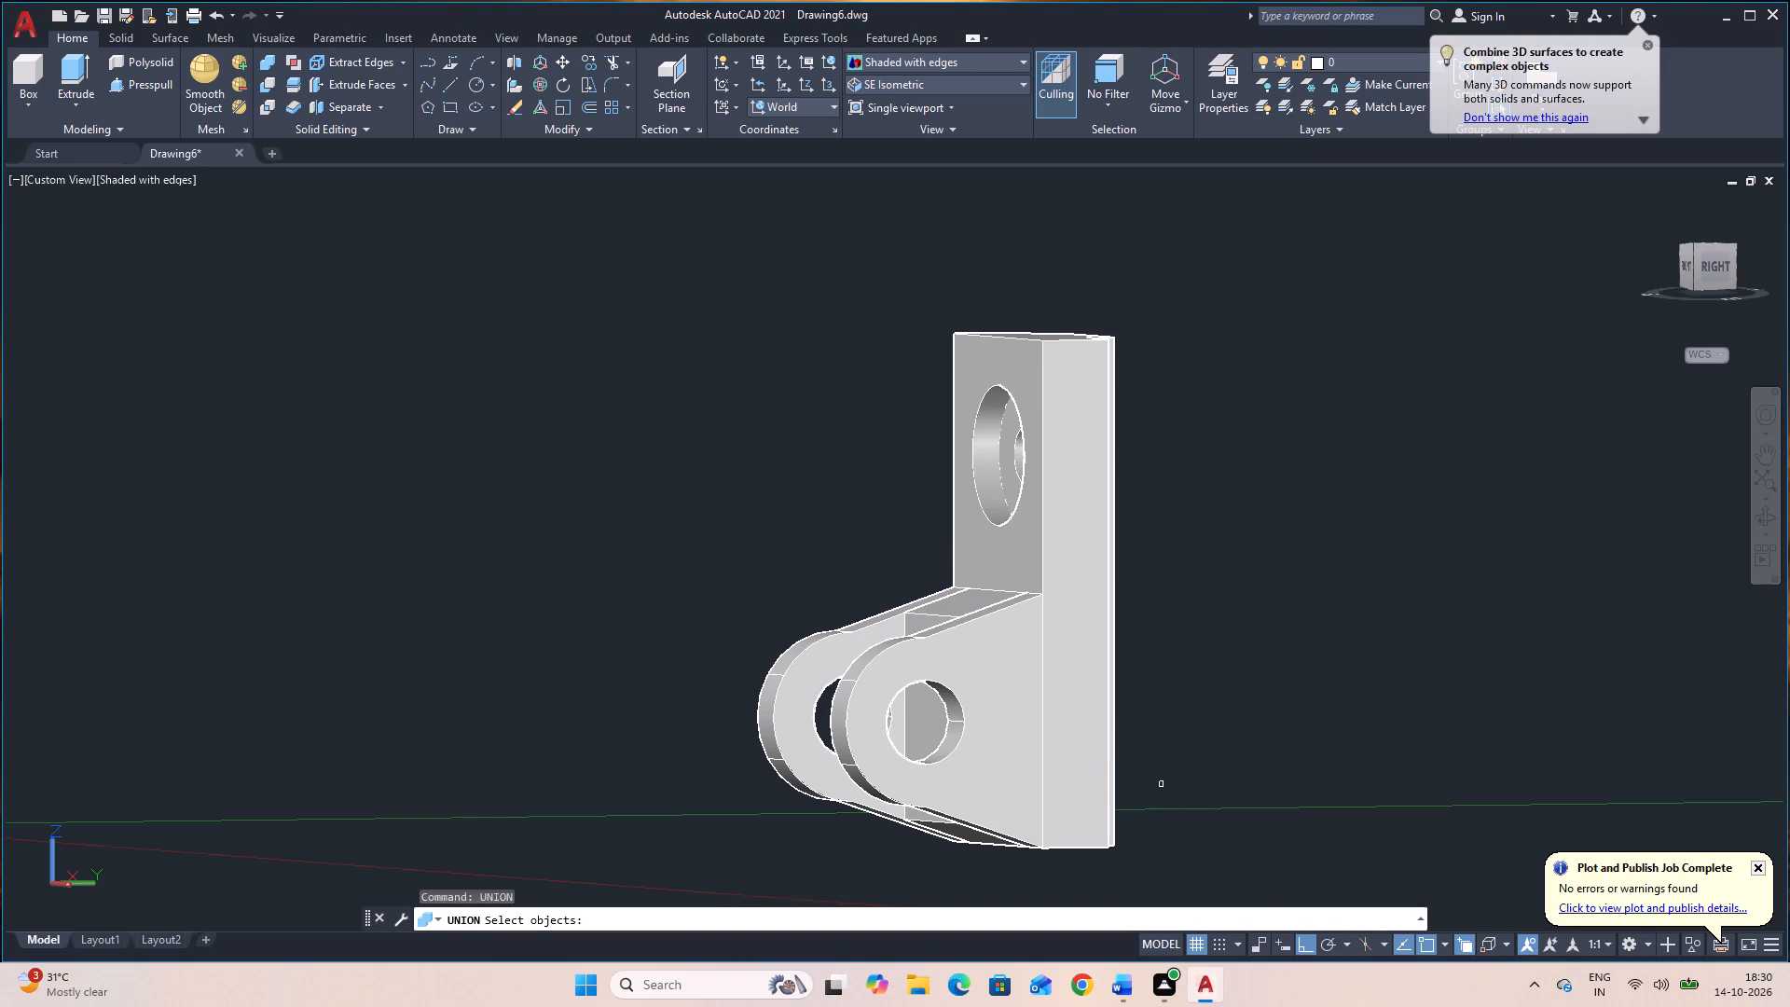
pyautogui.moveTo(1156, 782); pyautogui.dragTo(1141, 700, button='middle')
pyautogui.click(1155, 804)
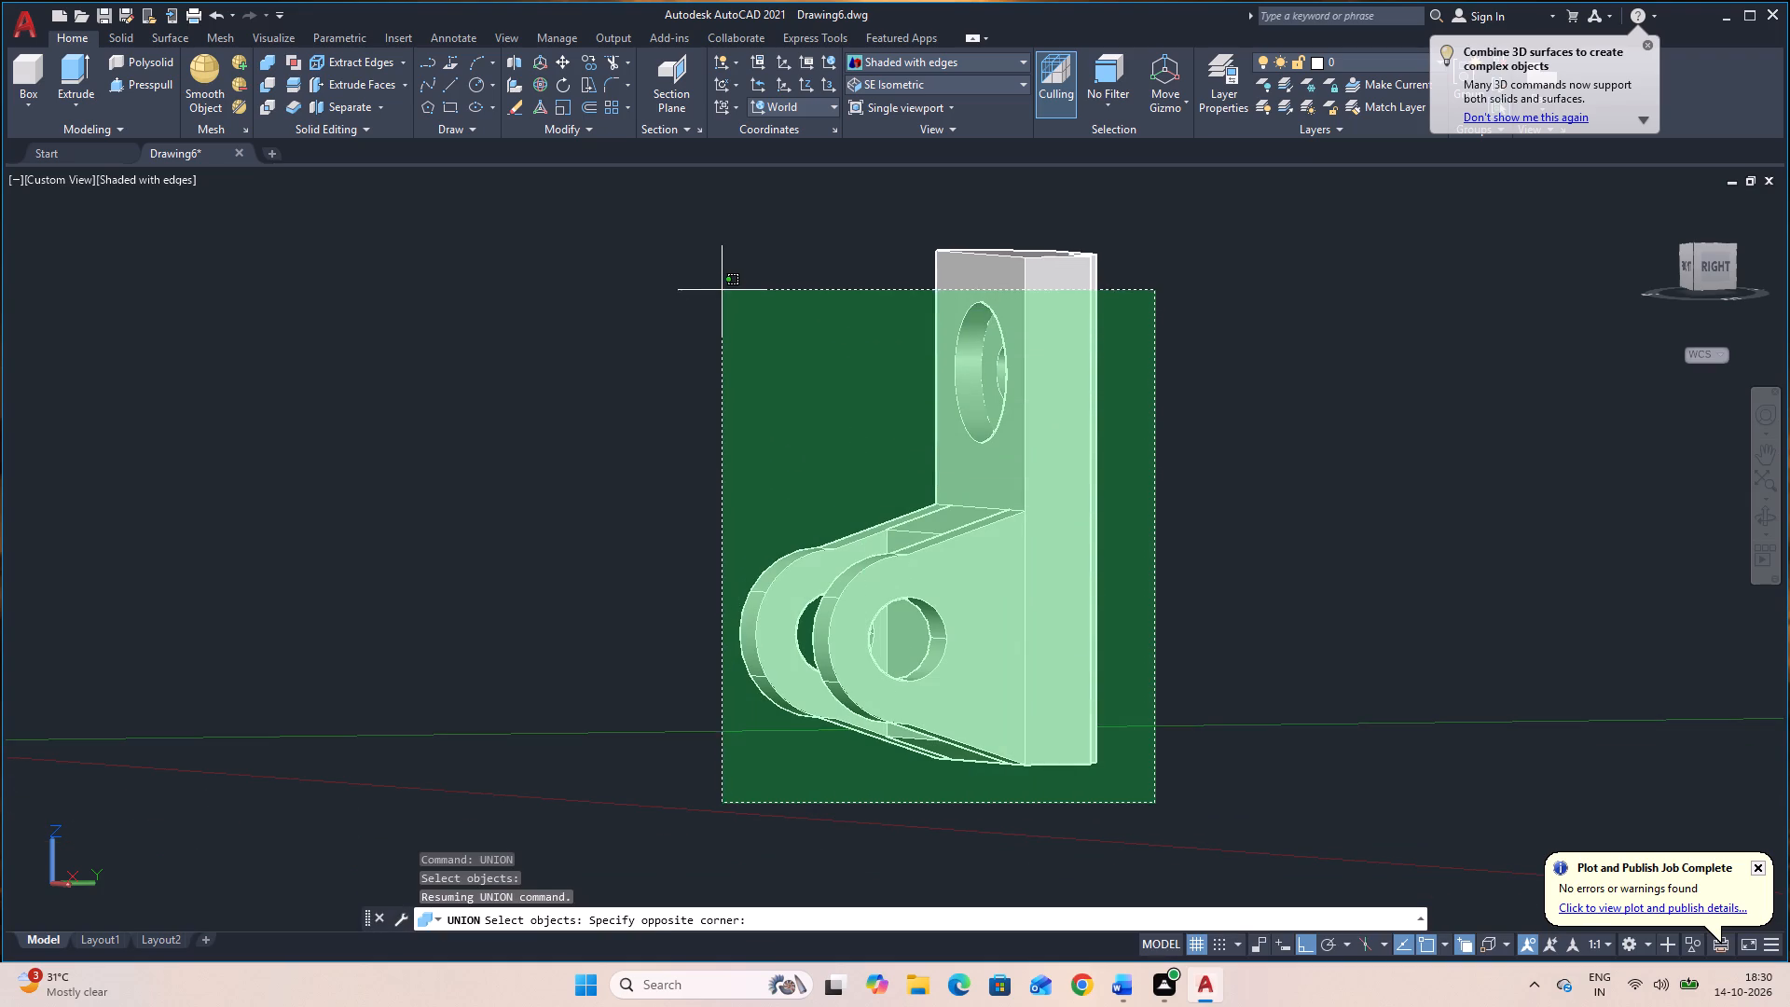
pyautogui.click(709, 222)
pyautogui.press('Return')
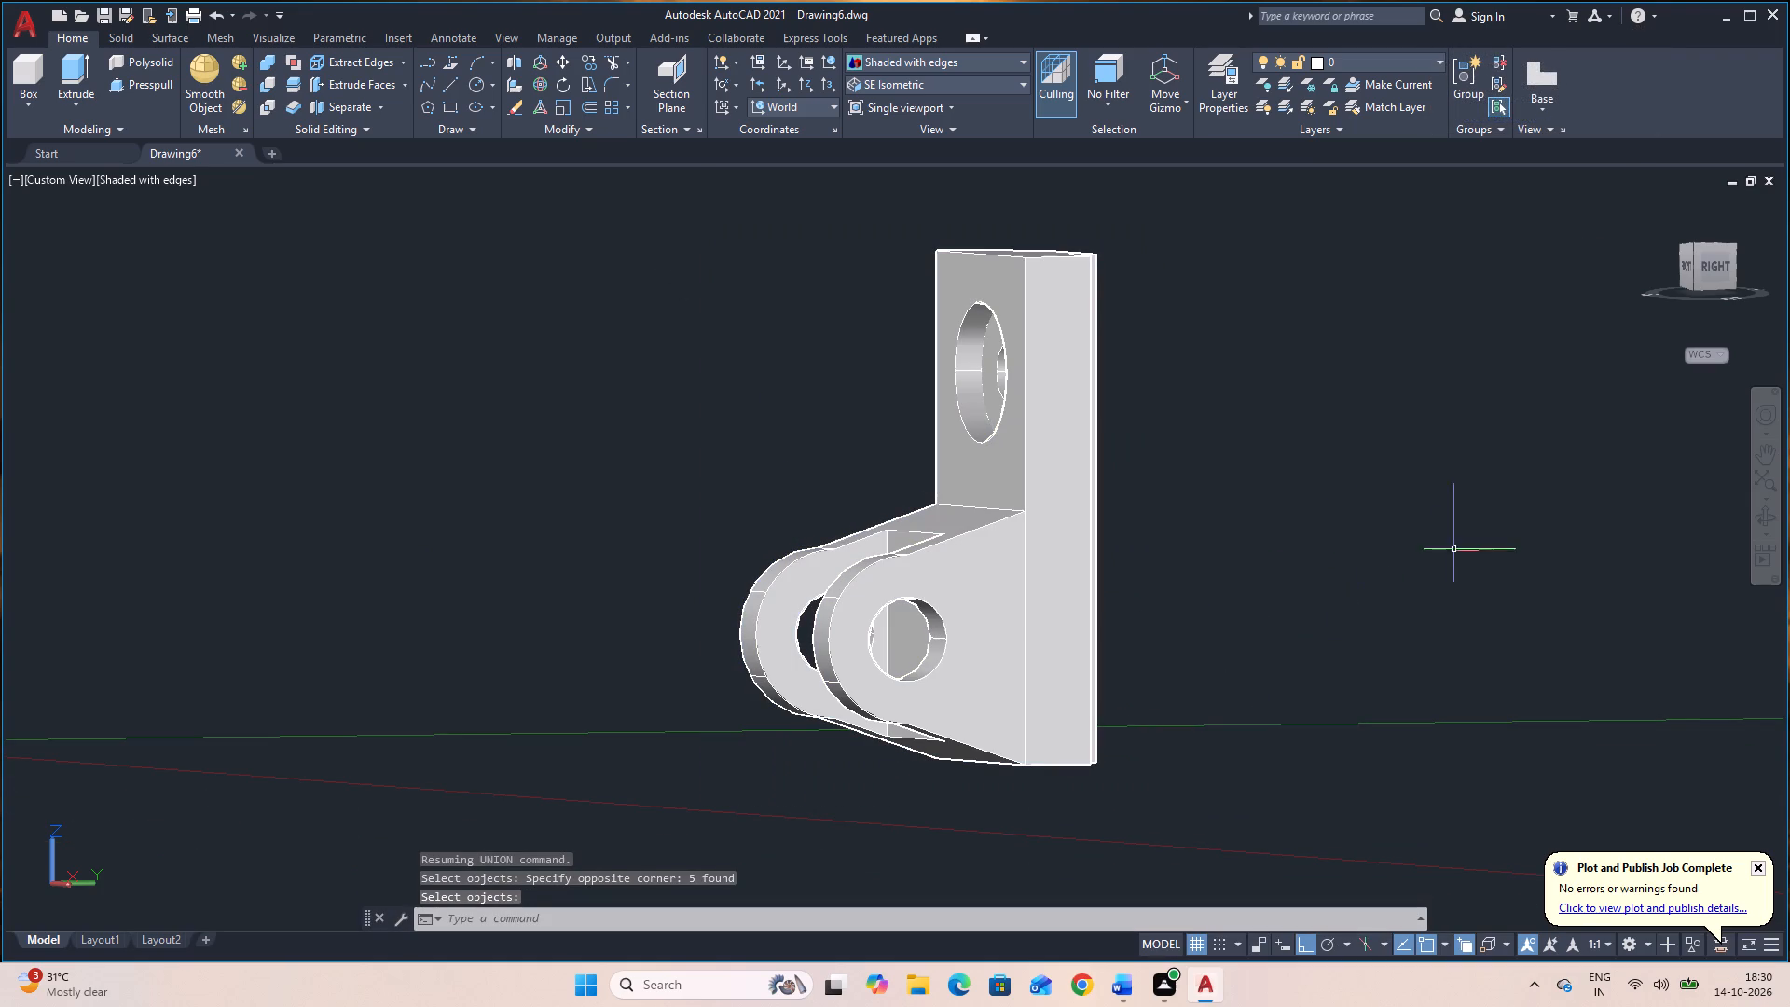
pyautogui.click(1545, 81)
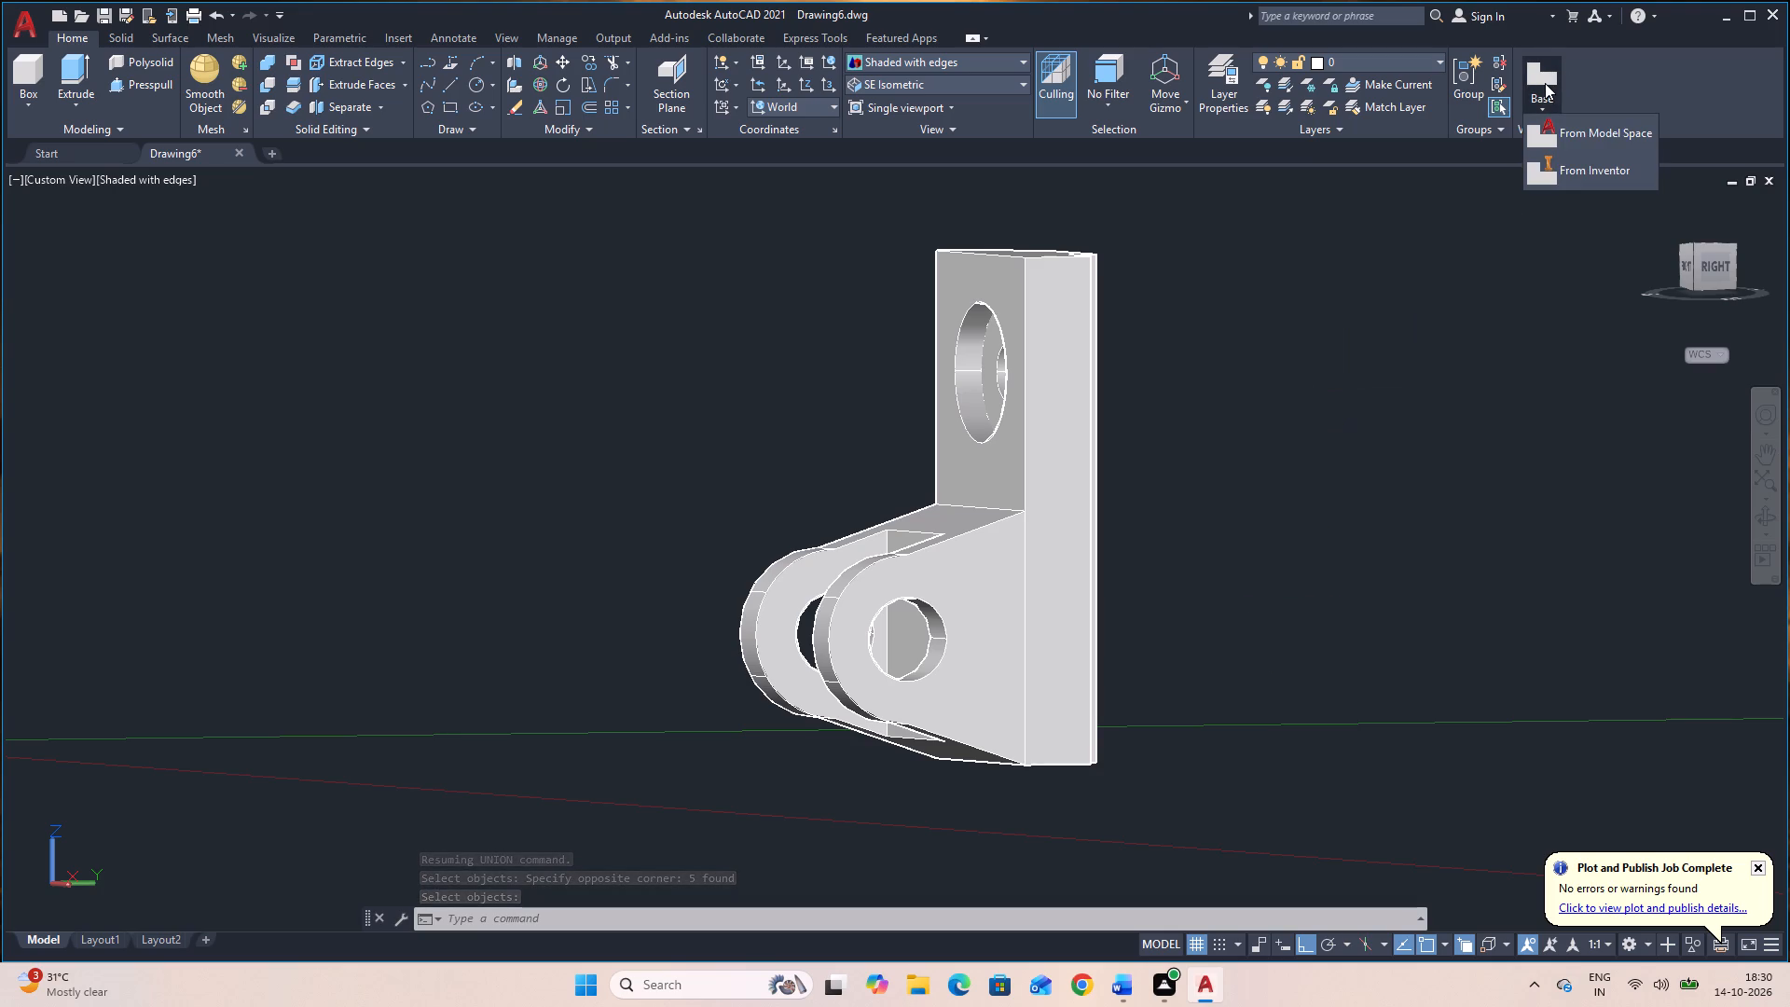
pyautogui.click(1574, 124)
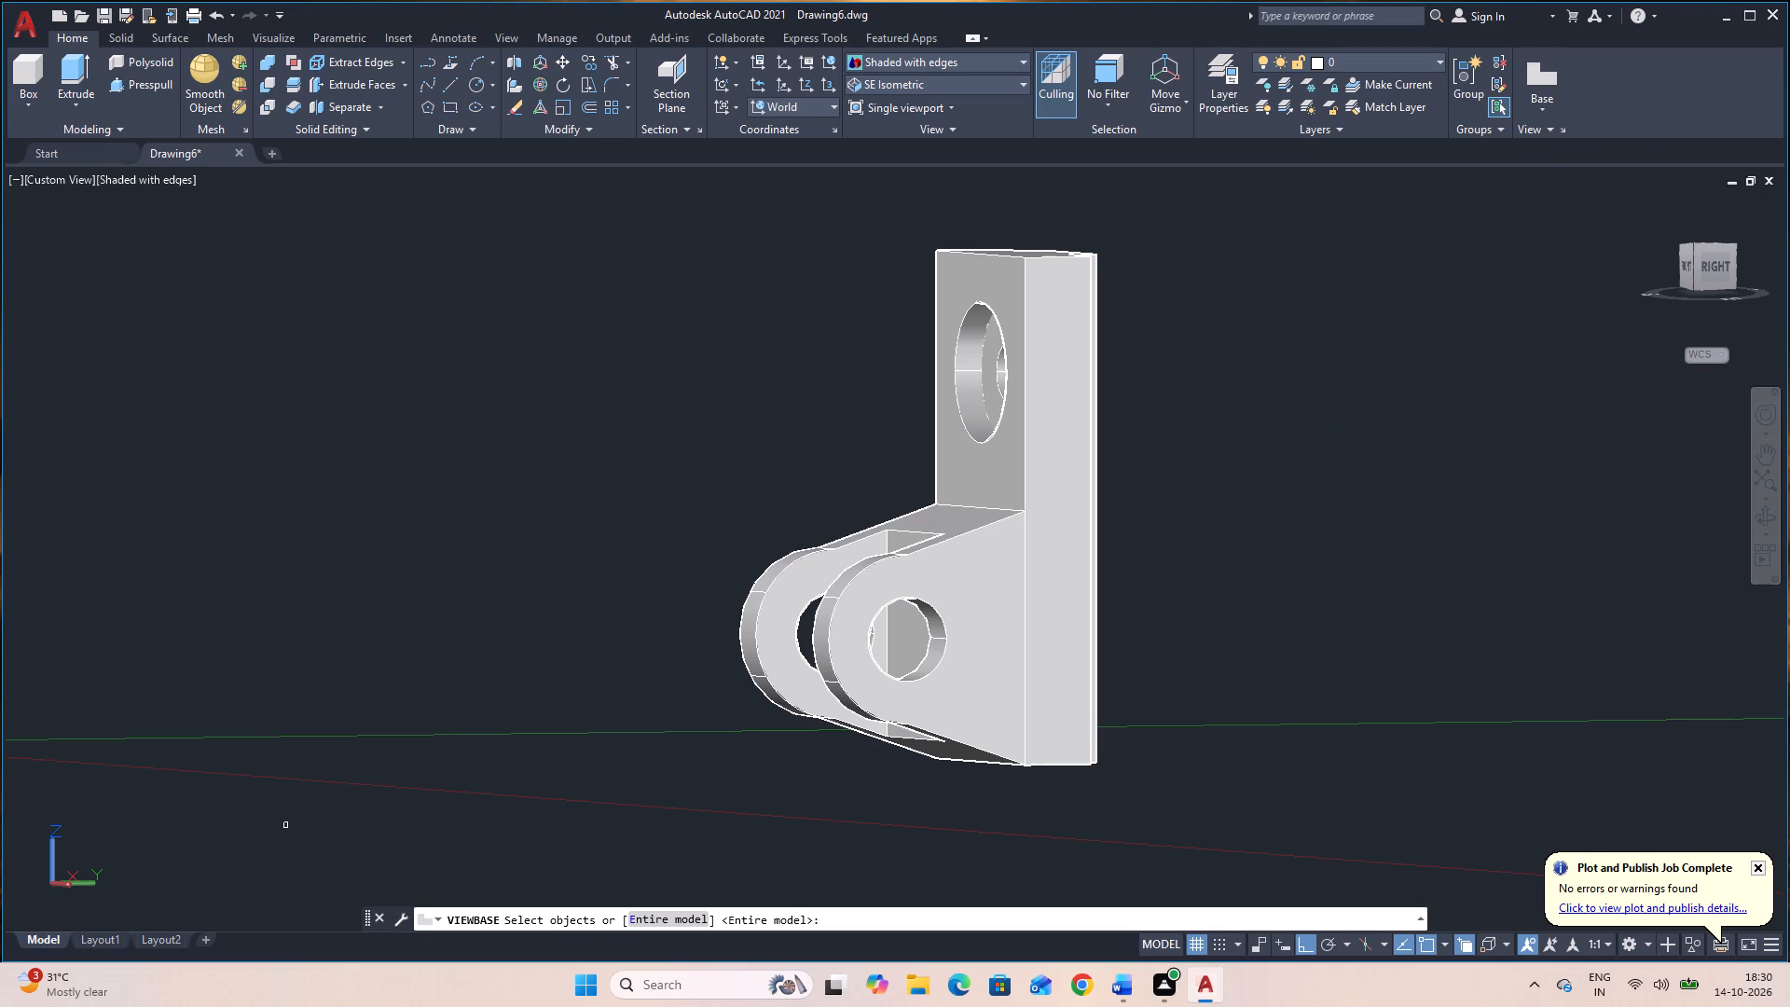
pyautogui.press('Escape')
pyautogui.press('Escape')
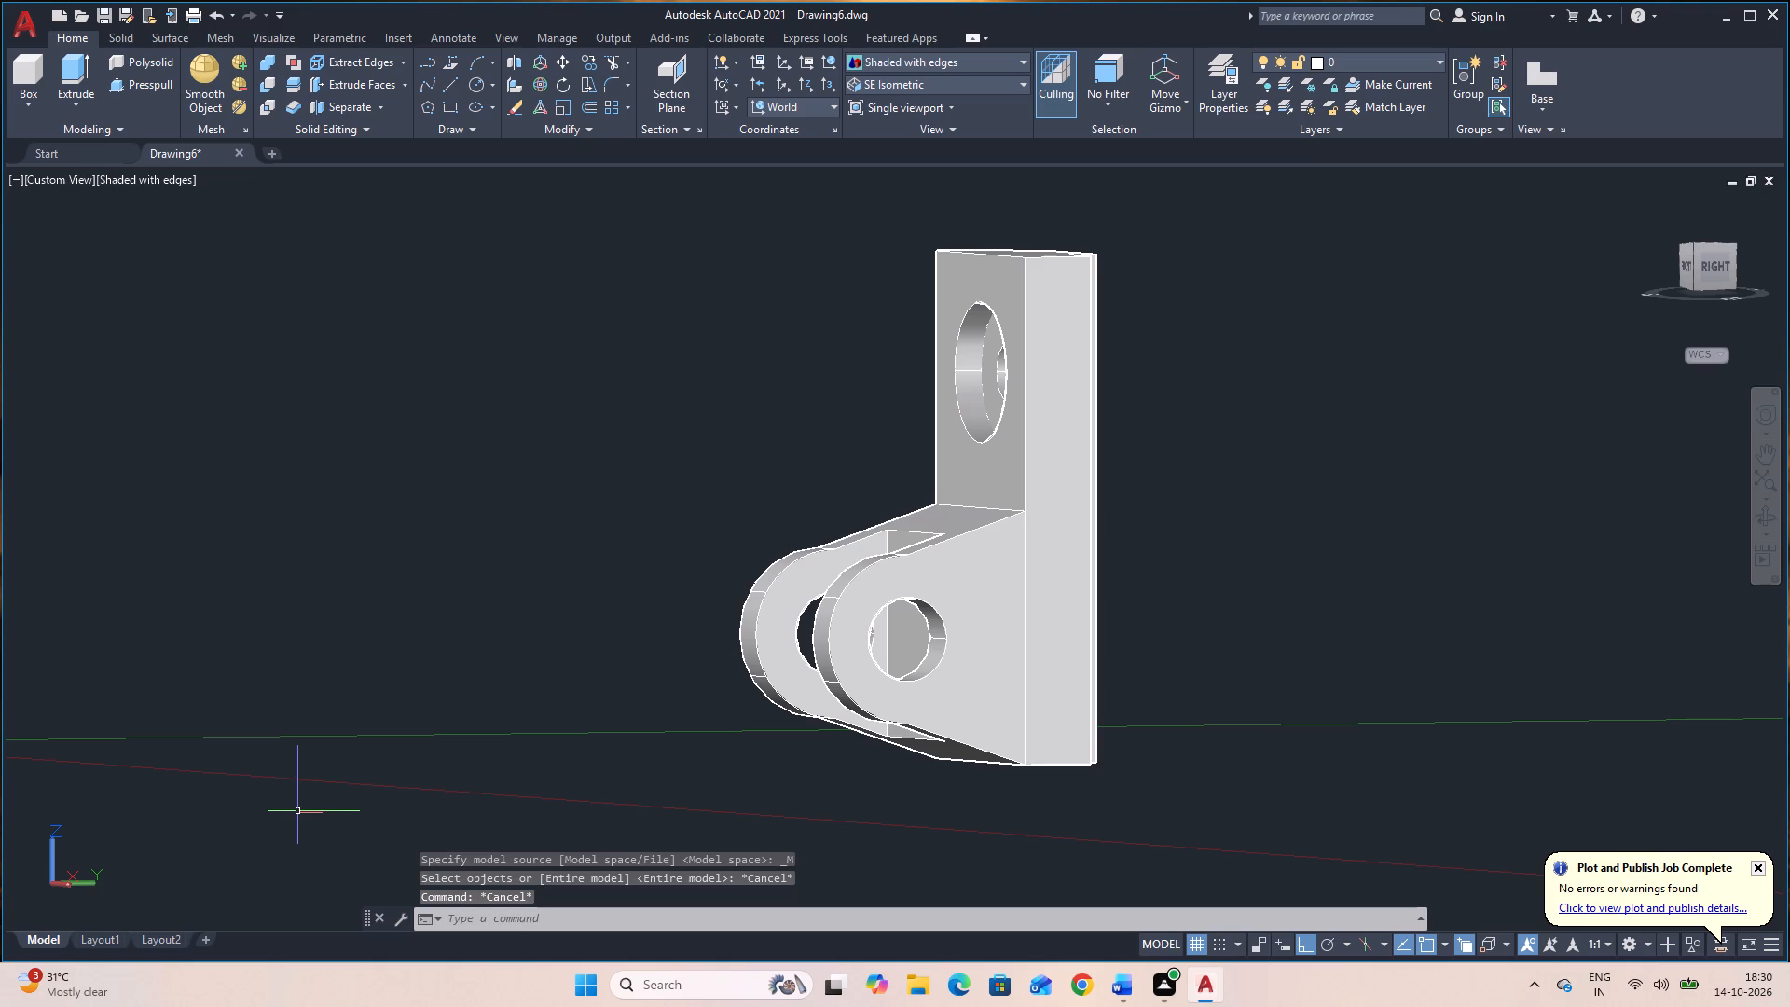
# Save the drawing in the Documents folder as 13 3DM.
pyautogui.hotkey('ctrl', 's')
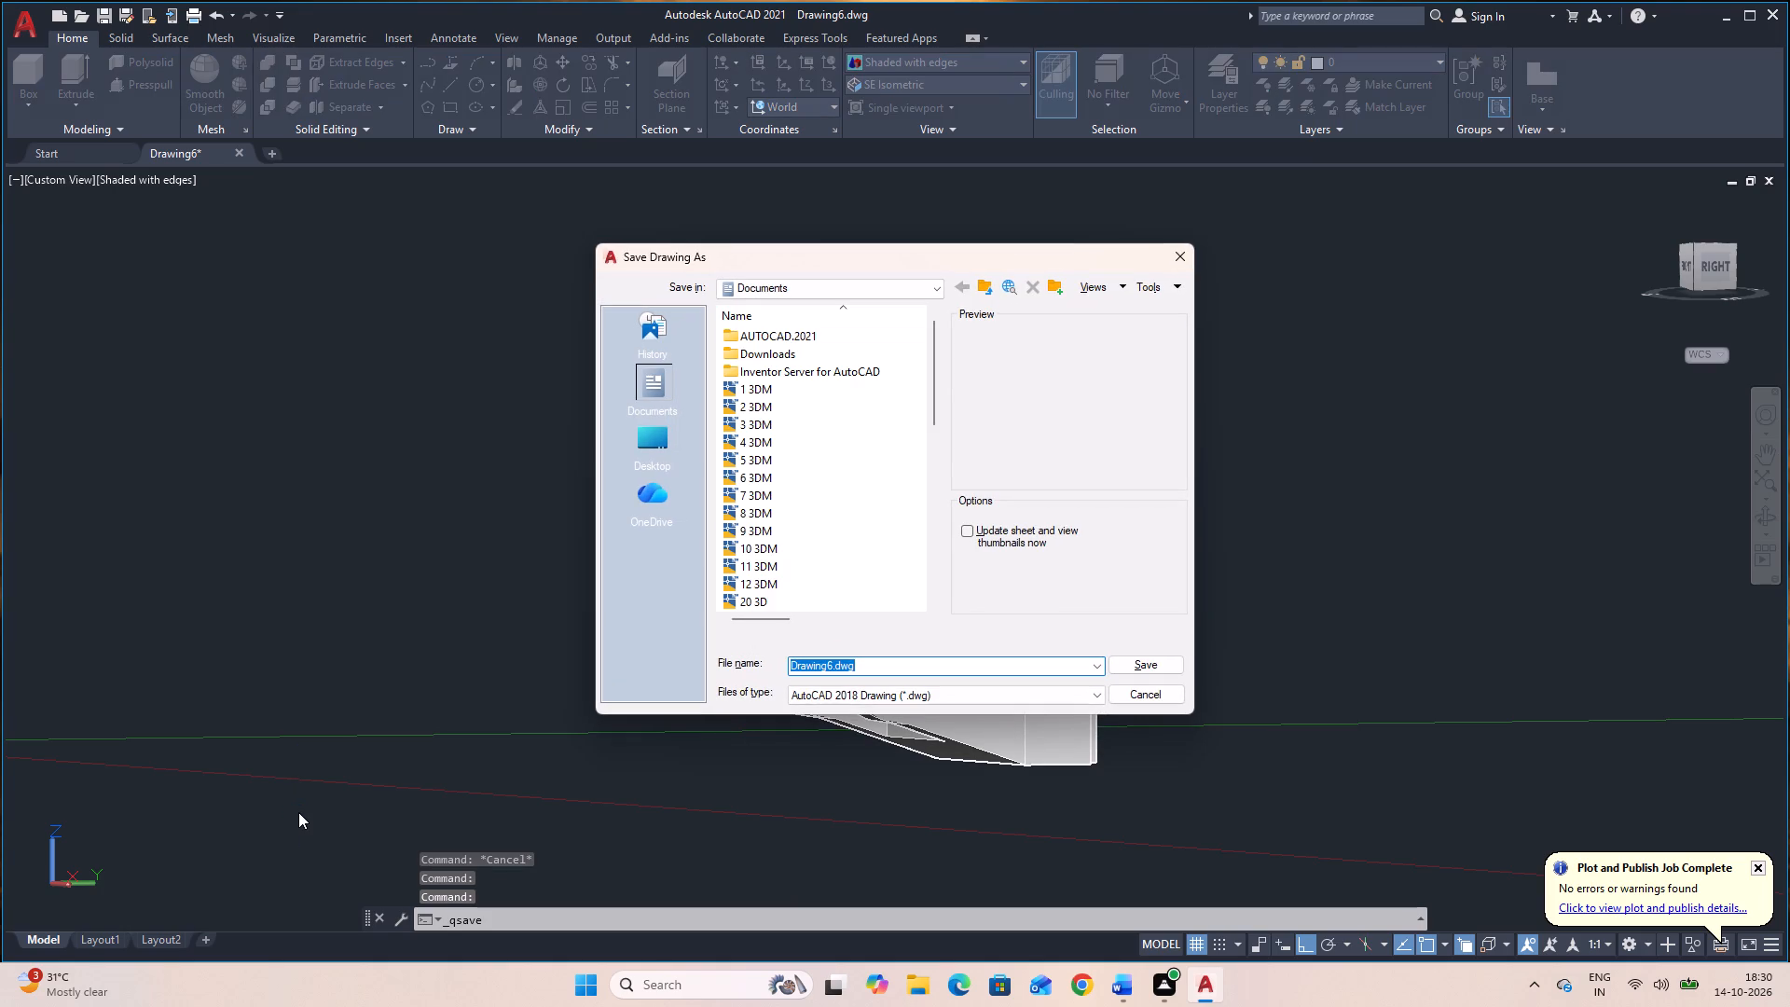
pyautogui.write('13 3DM')
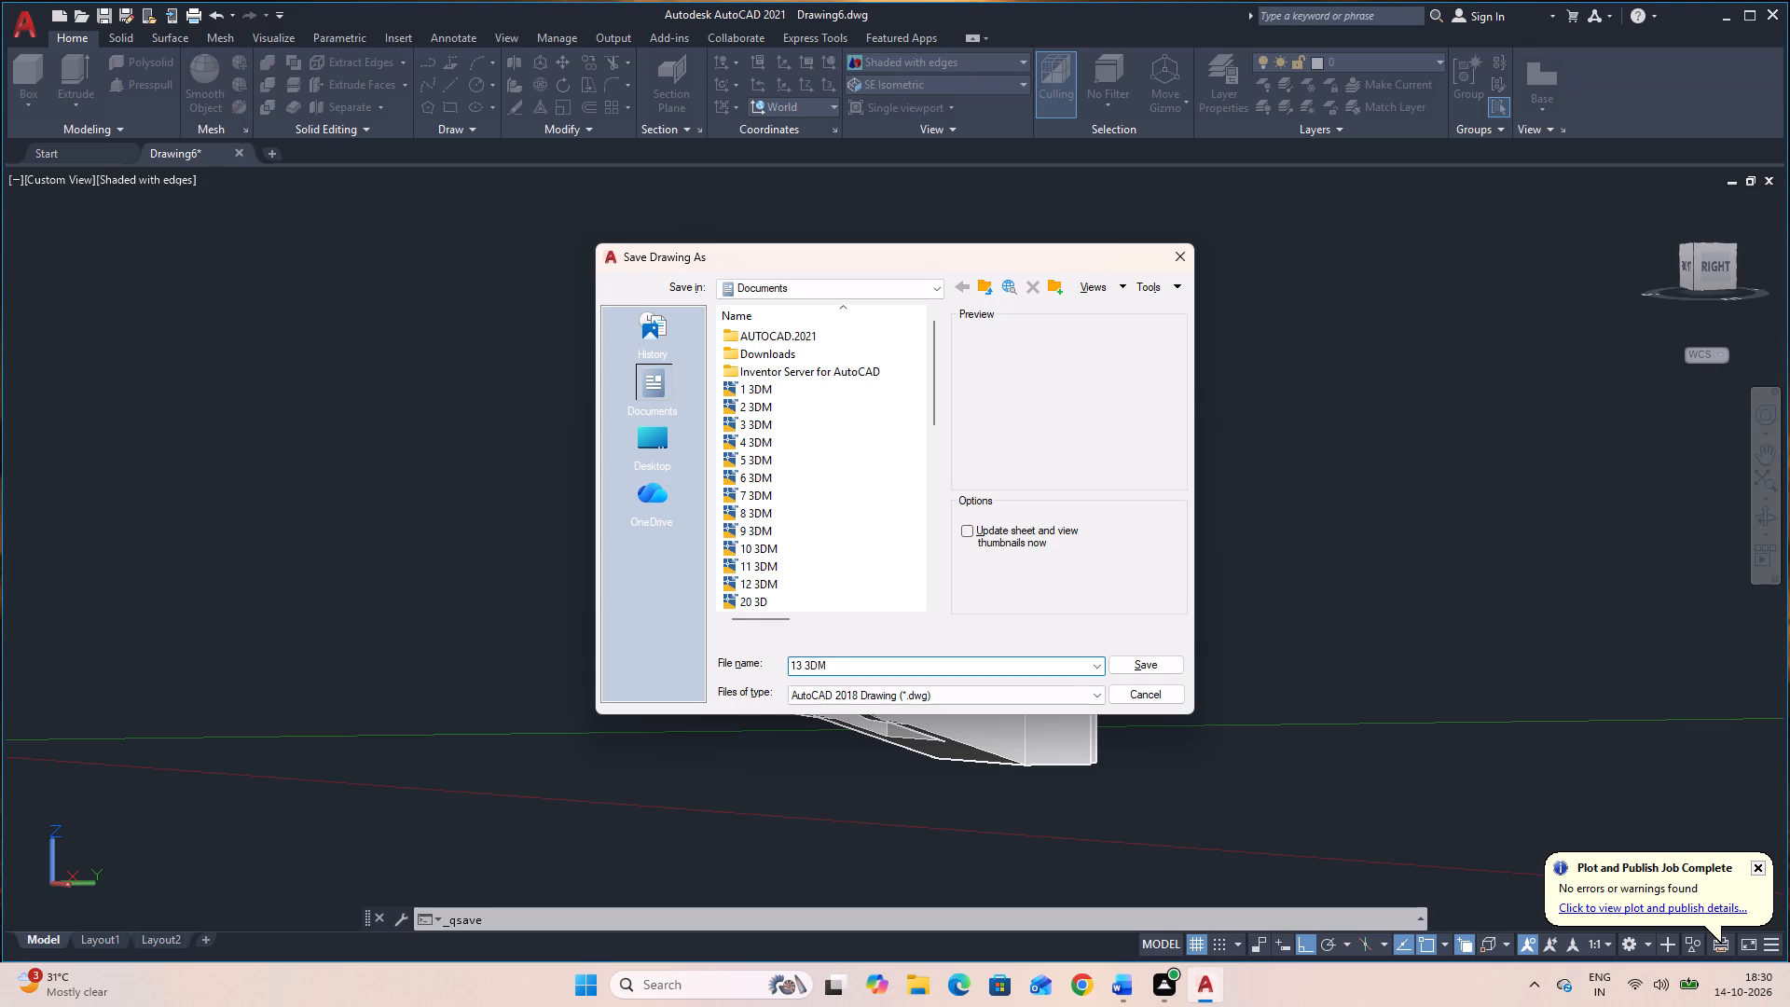
pyautogui.click(1131, 655)
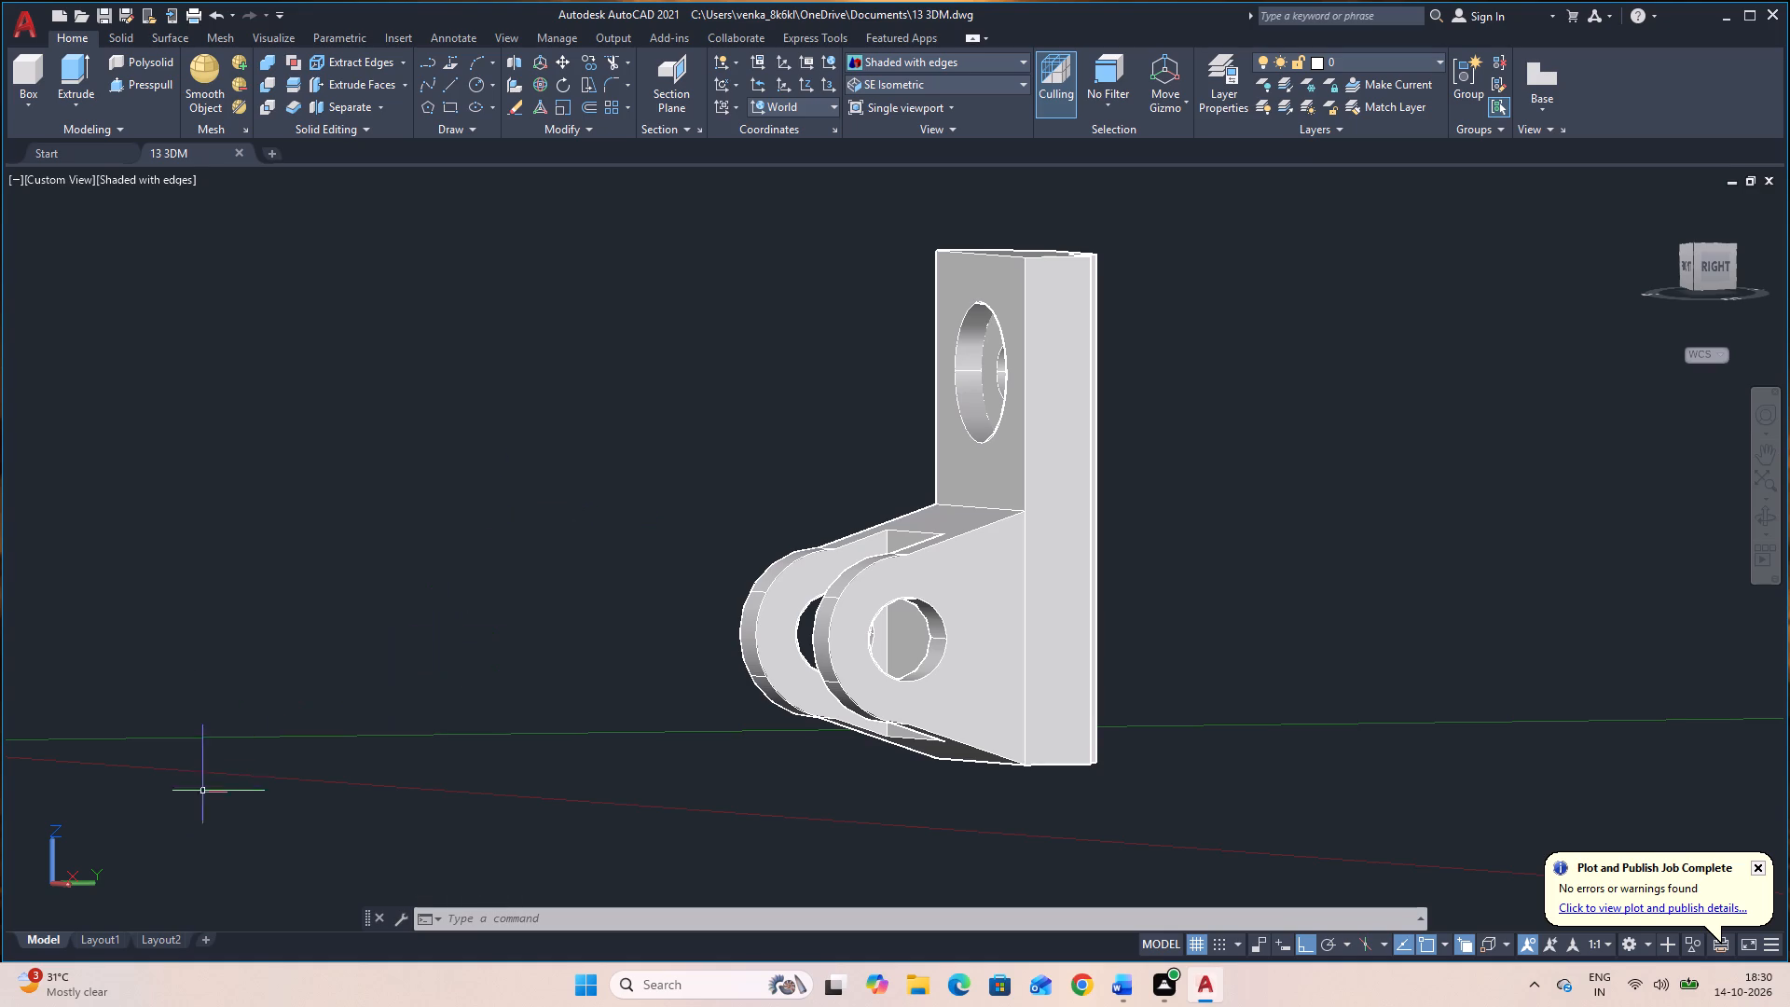
# Switch to Layout1 and delete its default viewport so the sheet is empty.
pyautogui.click(103, 946)
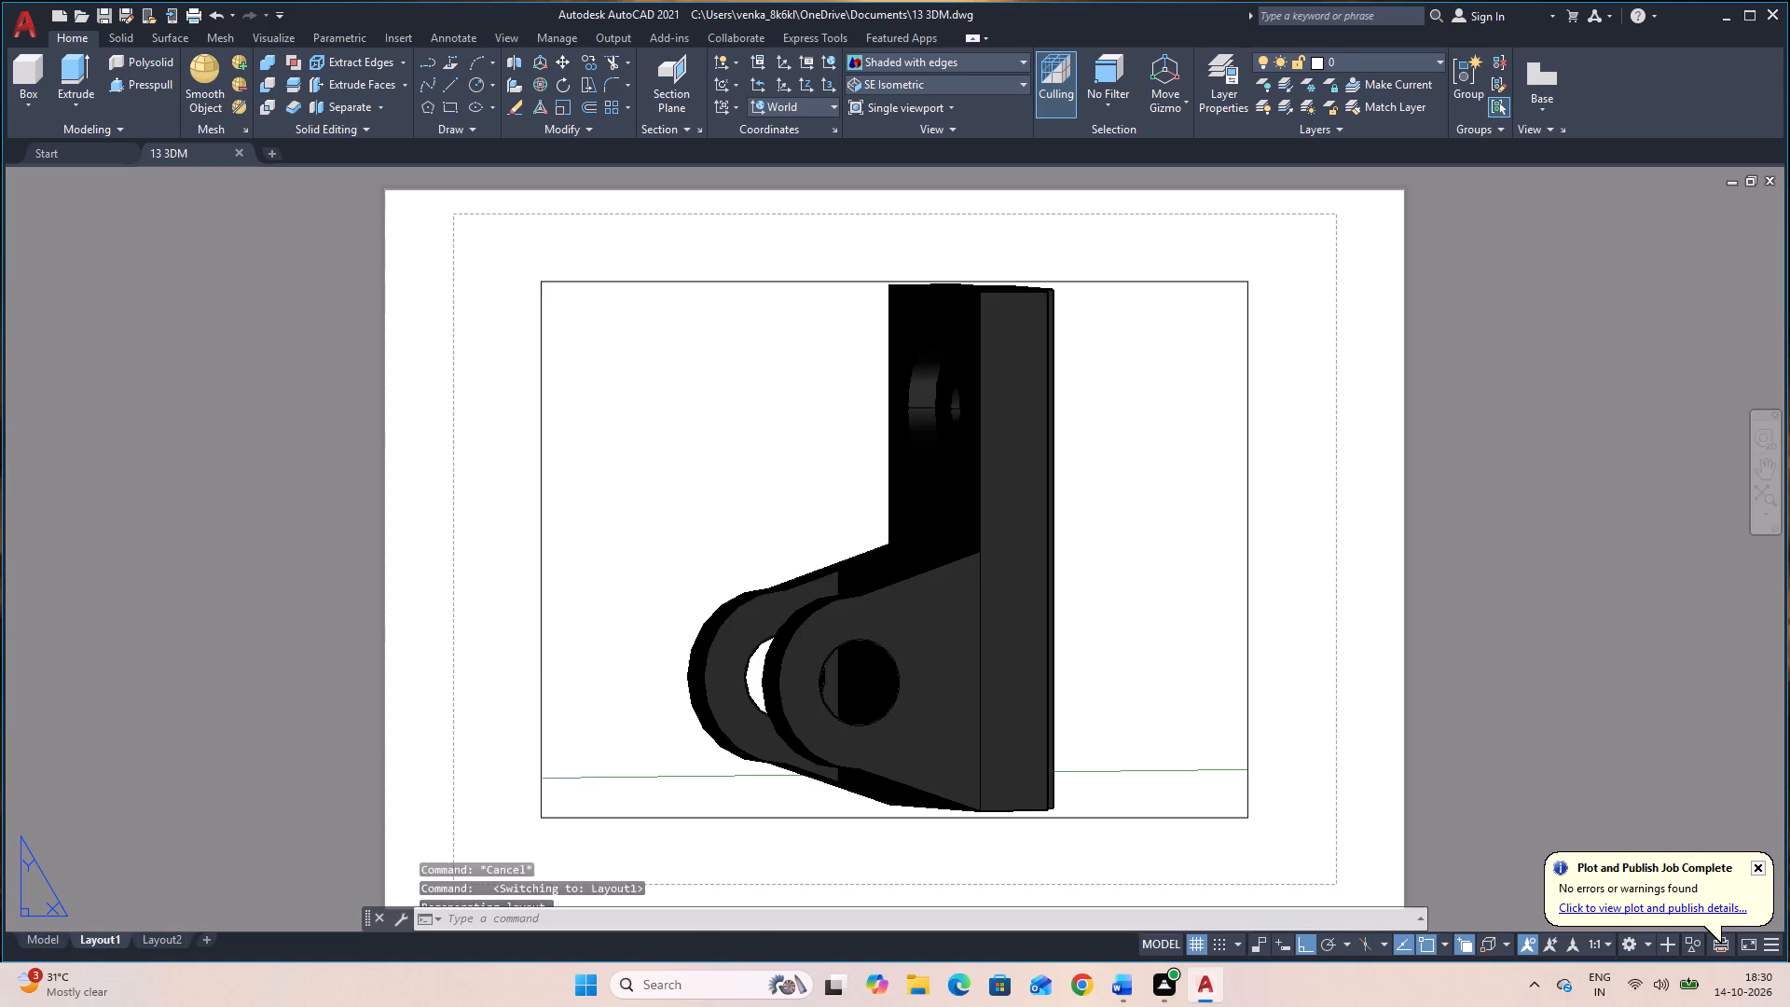
pyautogui.click(590, 623)
pyautogui.click(524, 625)
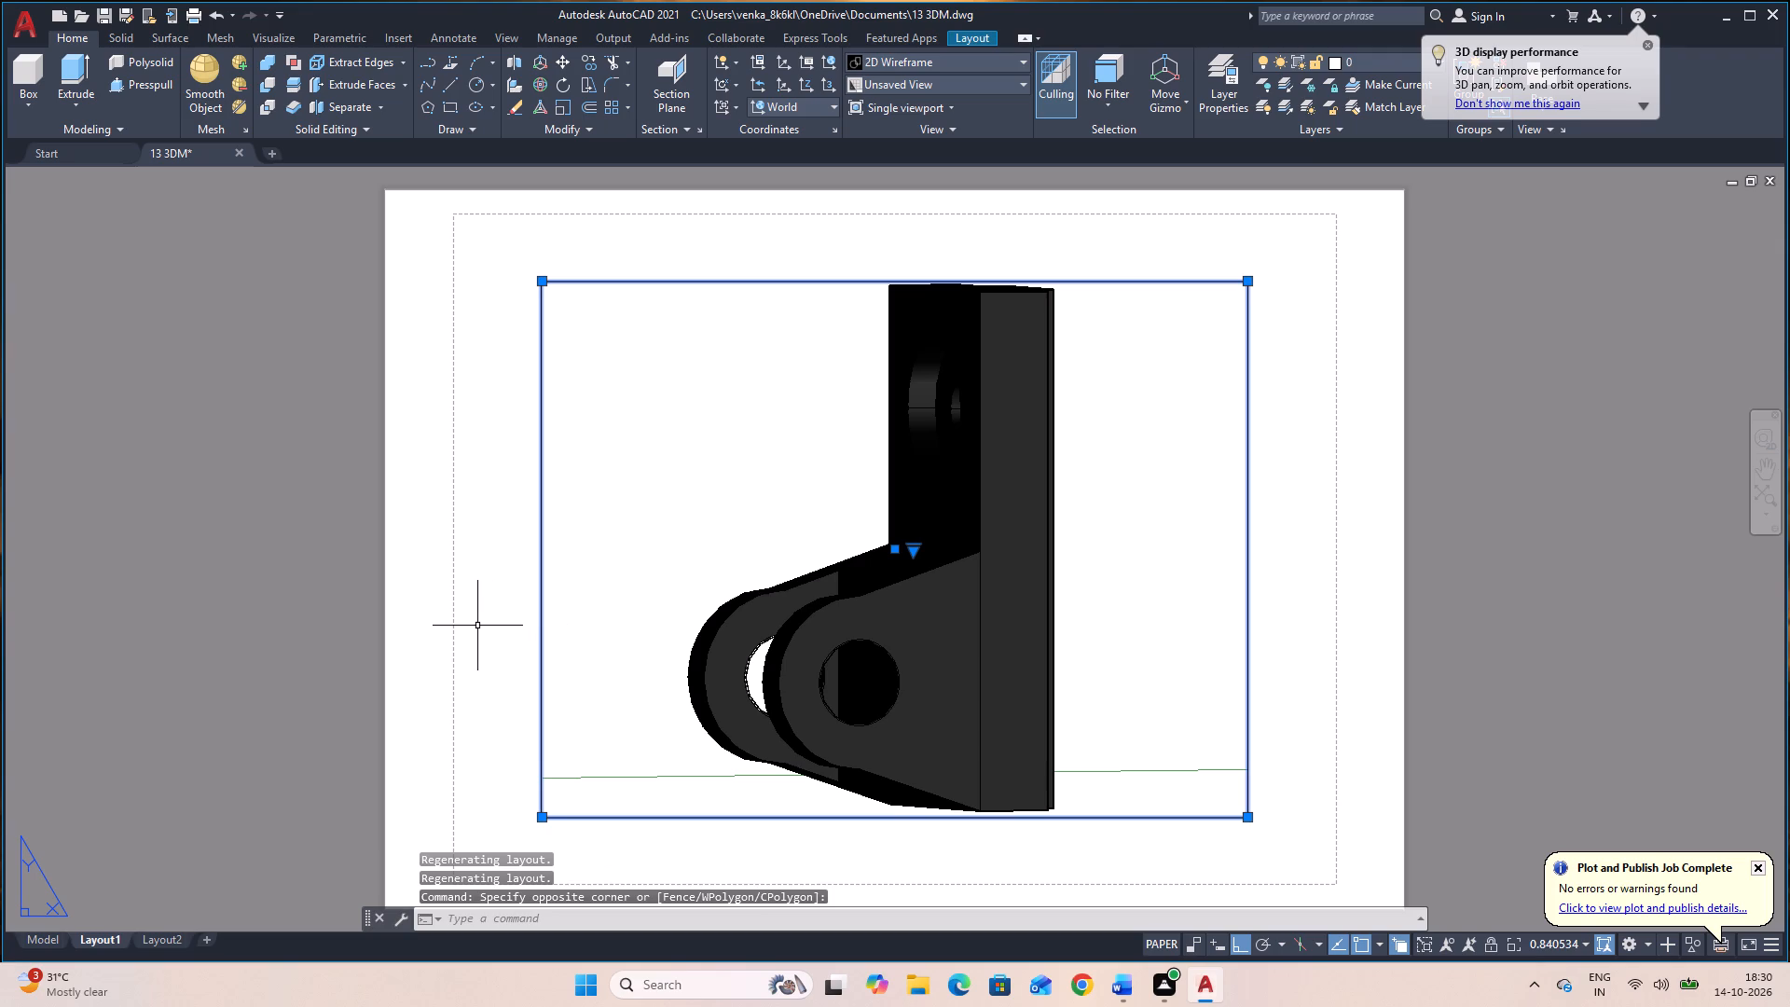
pyautogui.press('Delete')
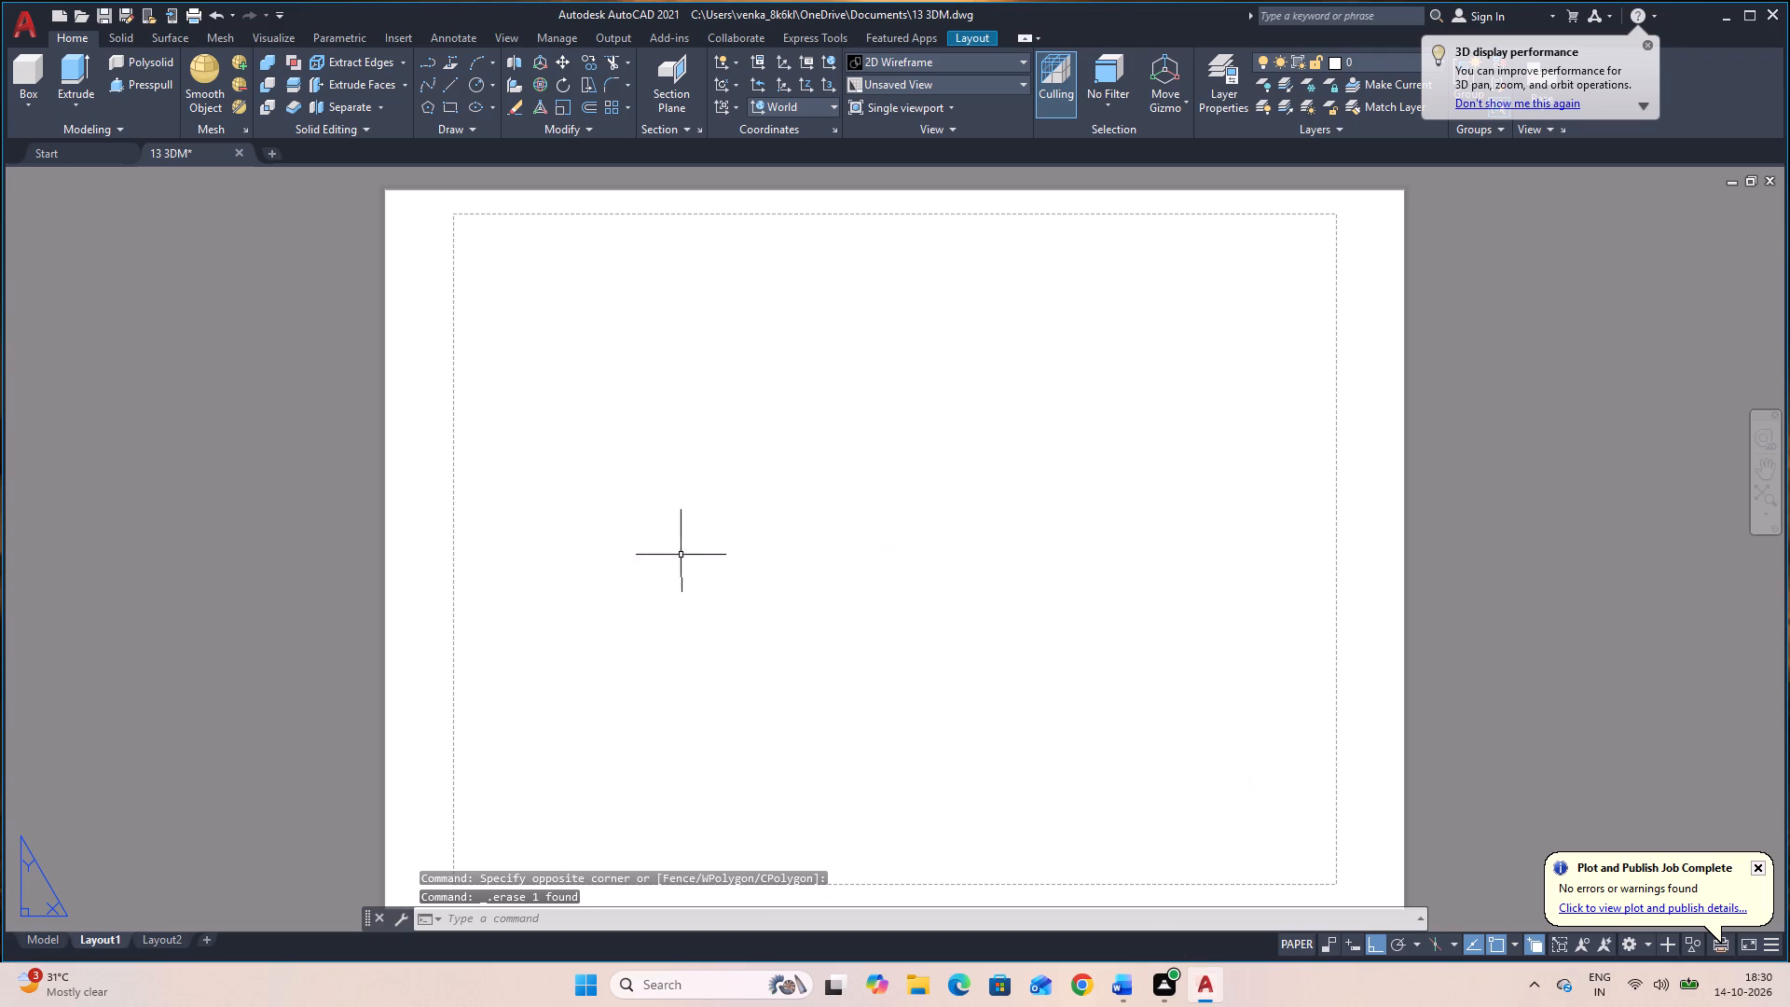
pyautogui.click(1645, 46)
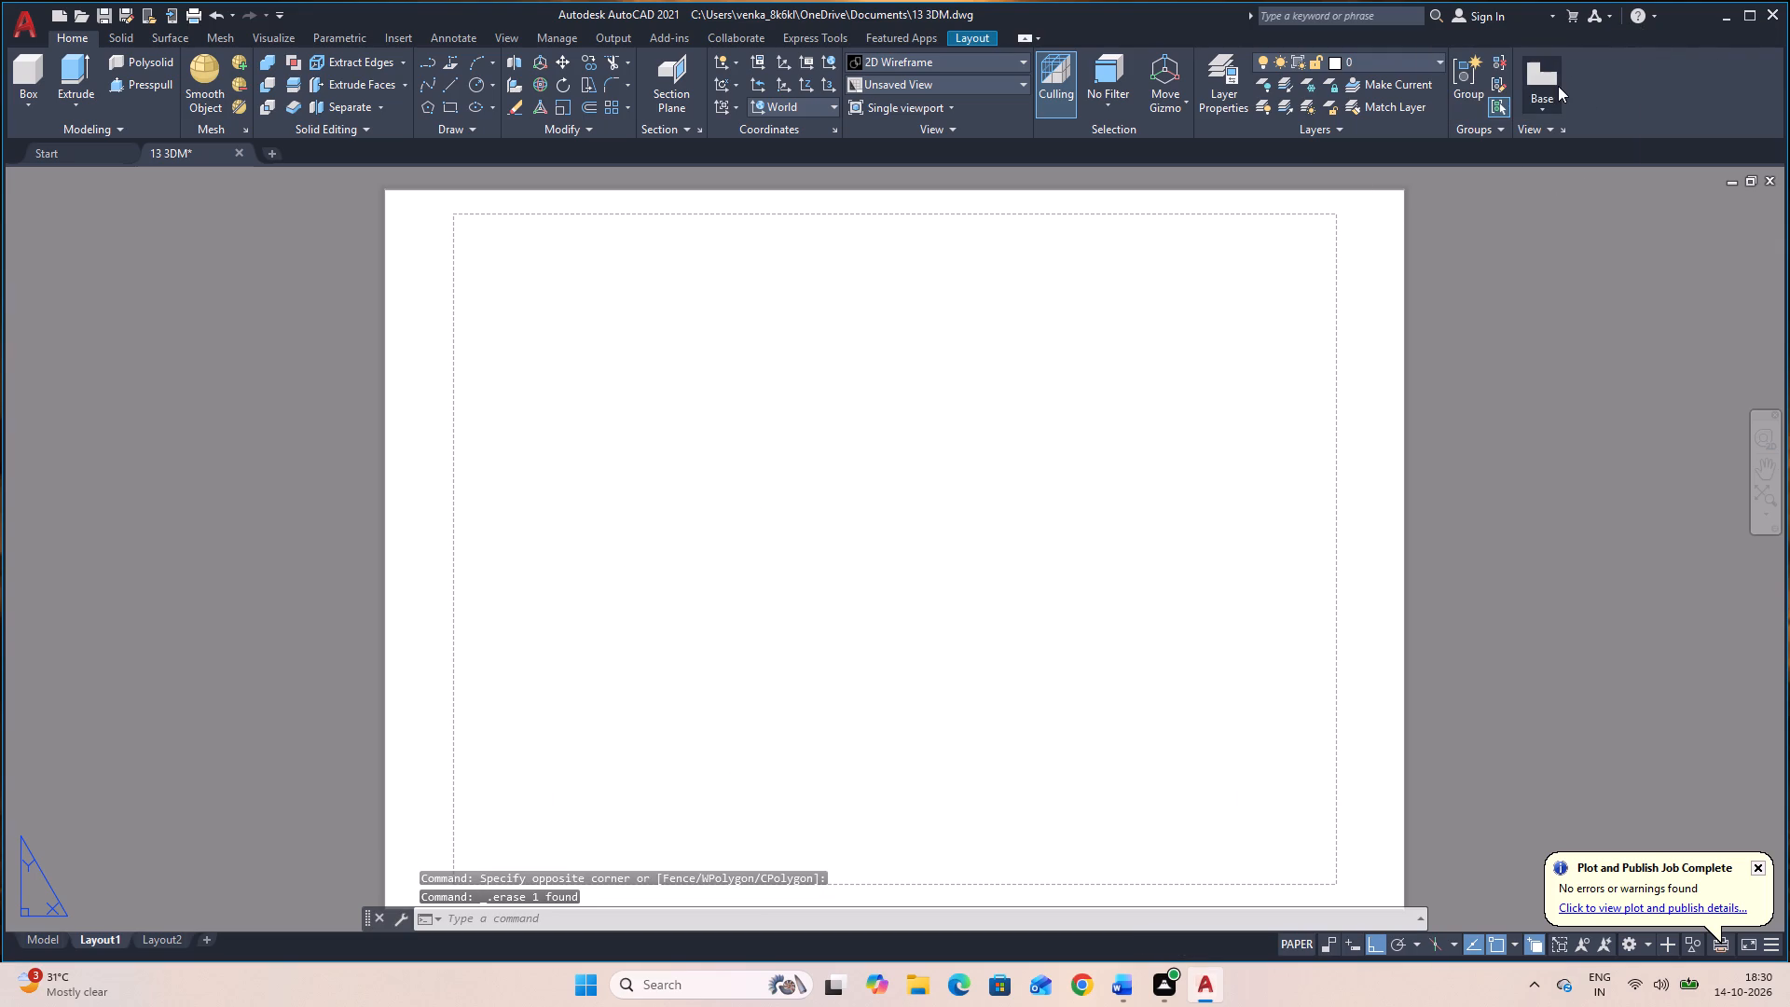
# Place a 1:2 front base view from model space at the sheet's upper right, with projected side, isometric and top views.
pyautogui.click(1557, 86)
pyautogui.click(1594, 131)
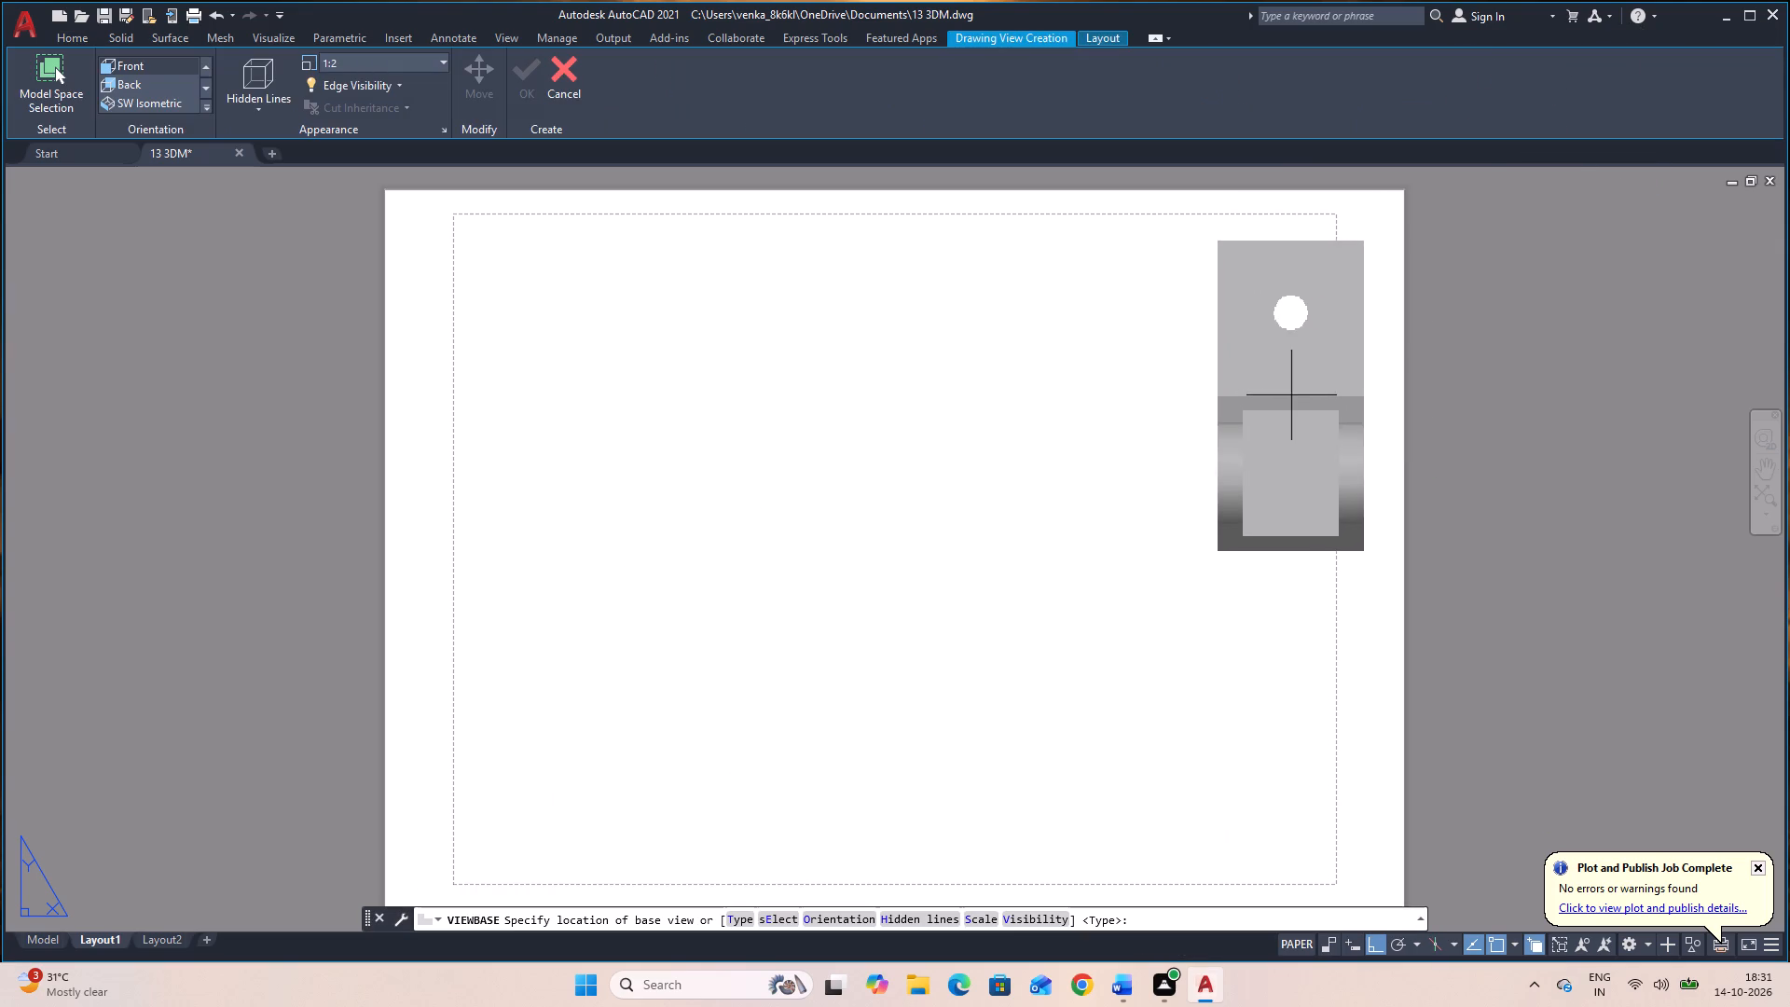
pyautogui.click(1211, 417)
pyautogui.press('space')
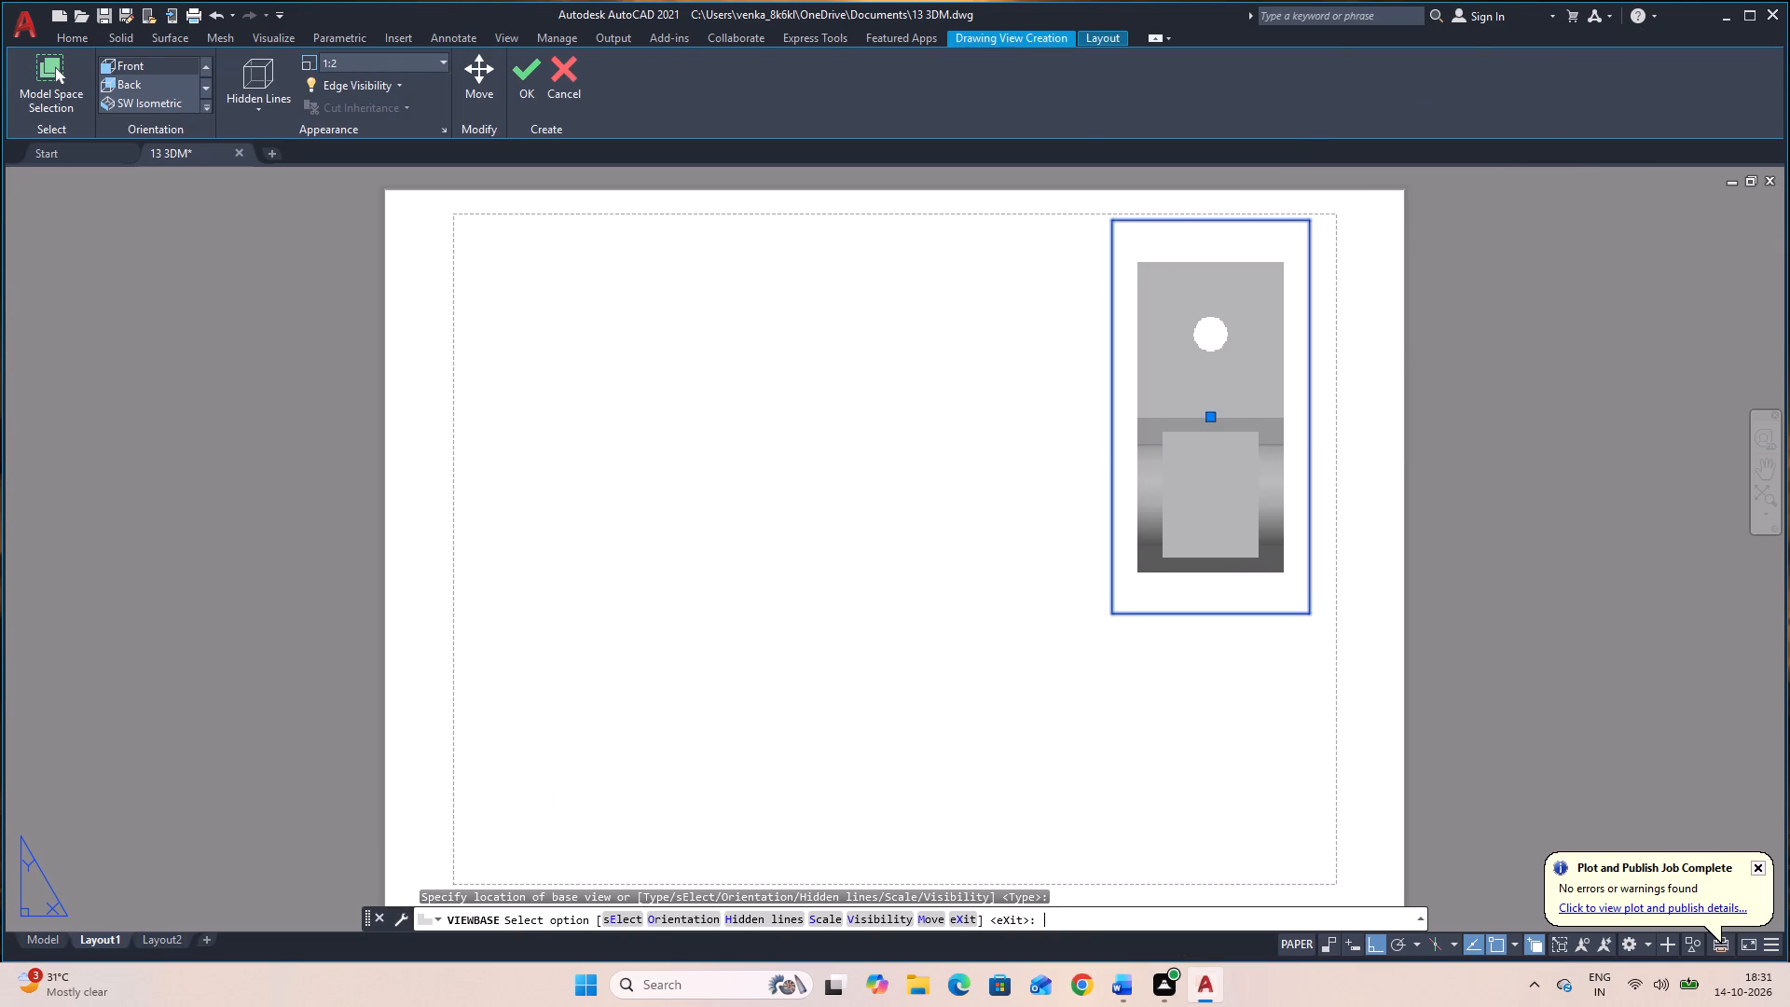
pyautogui.click(615, 479)
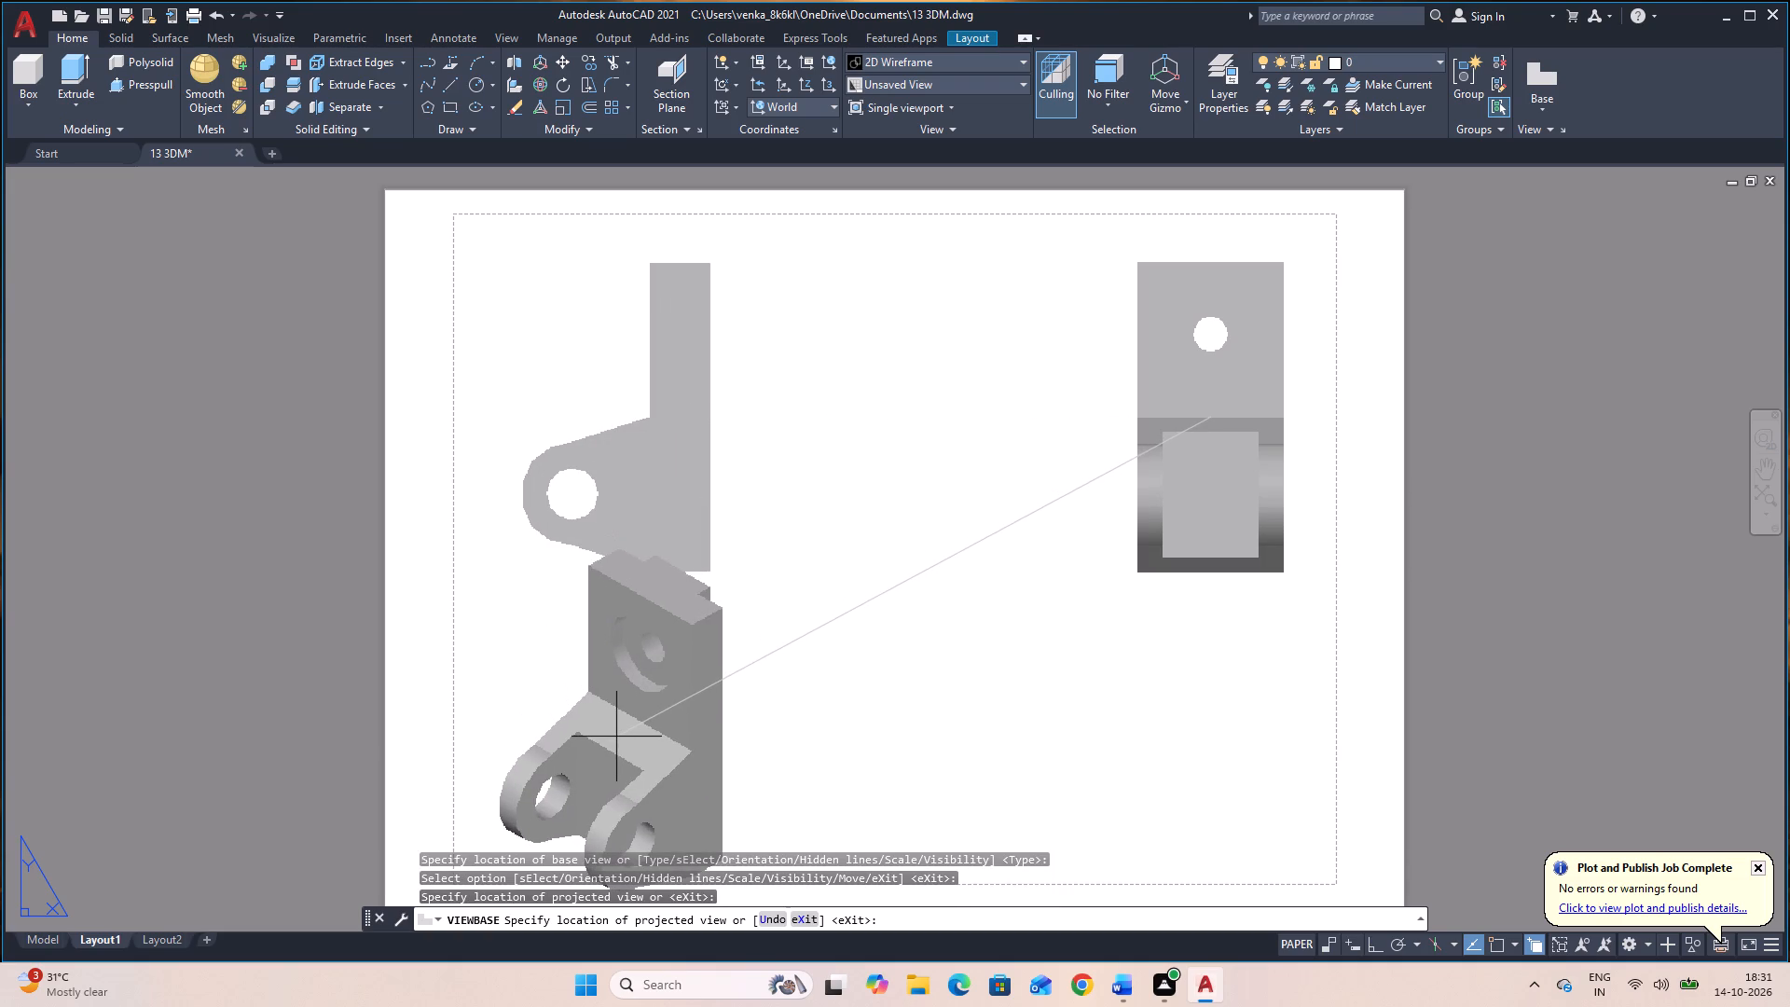
pyautogui.scroll(-1, 613, 738)
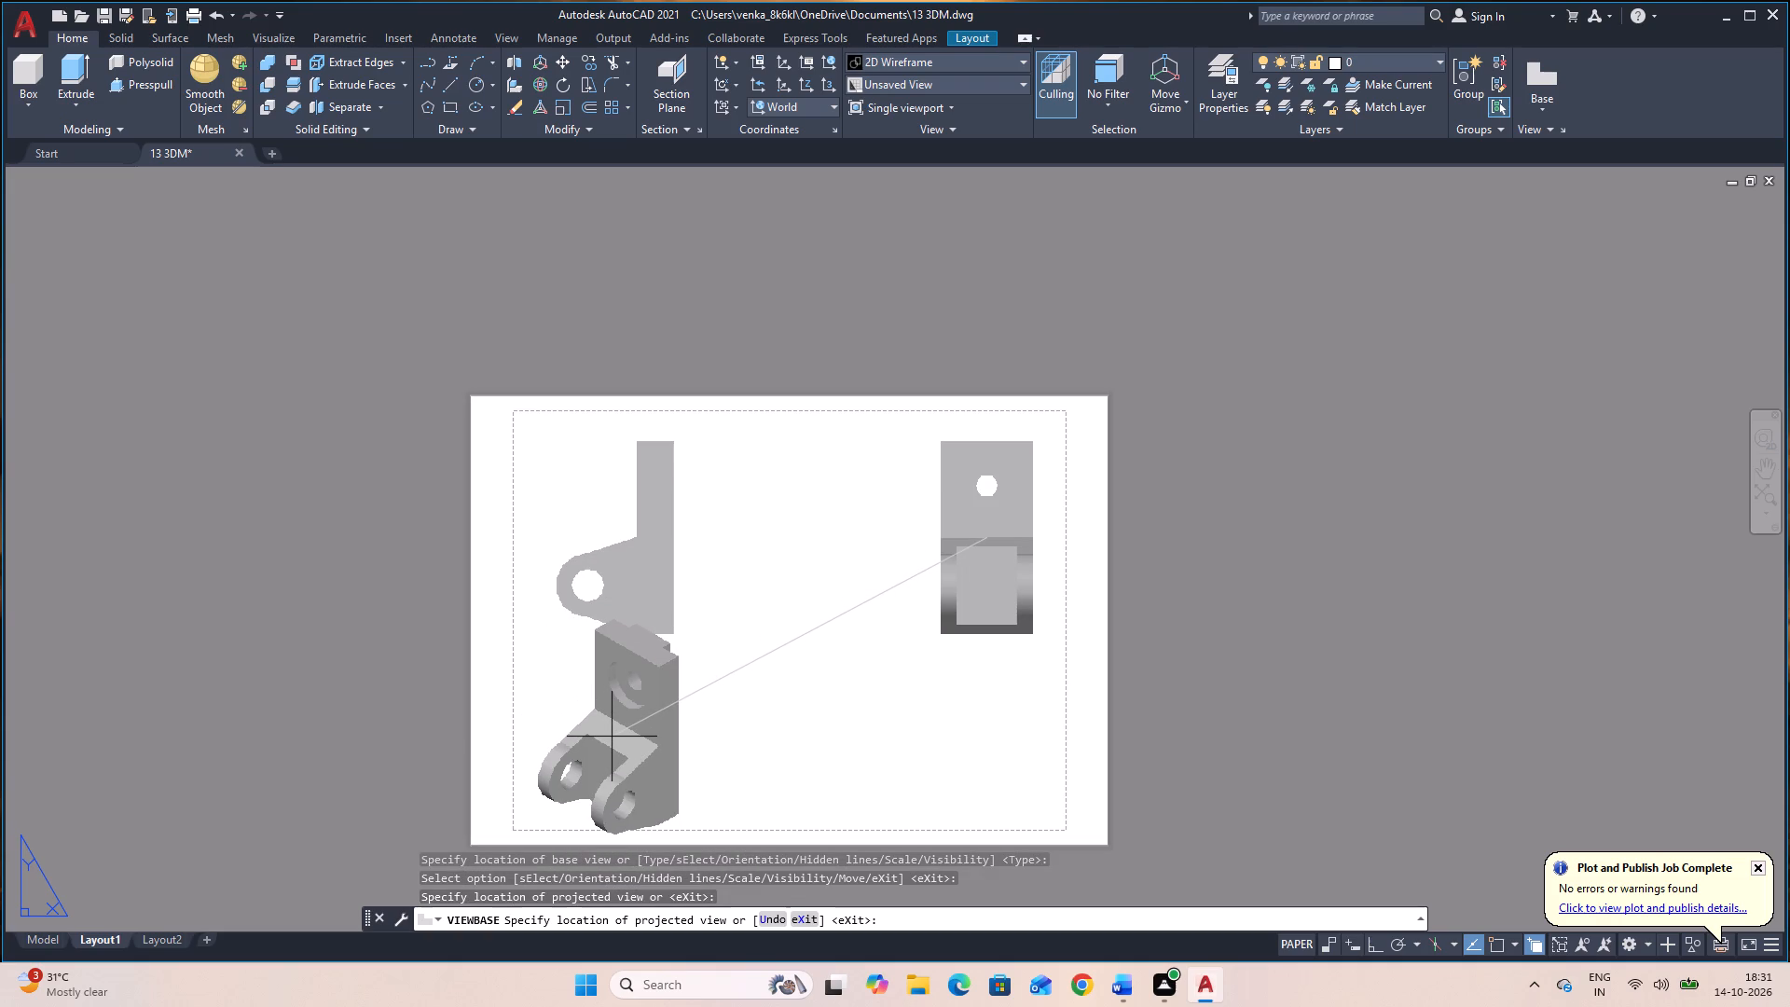
pyautogui.click(612, 737)
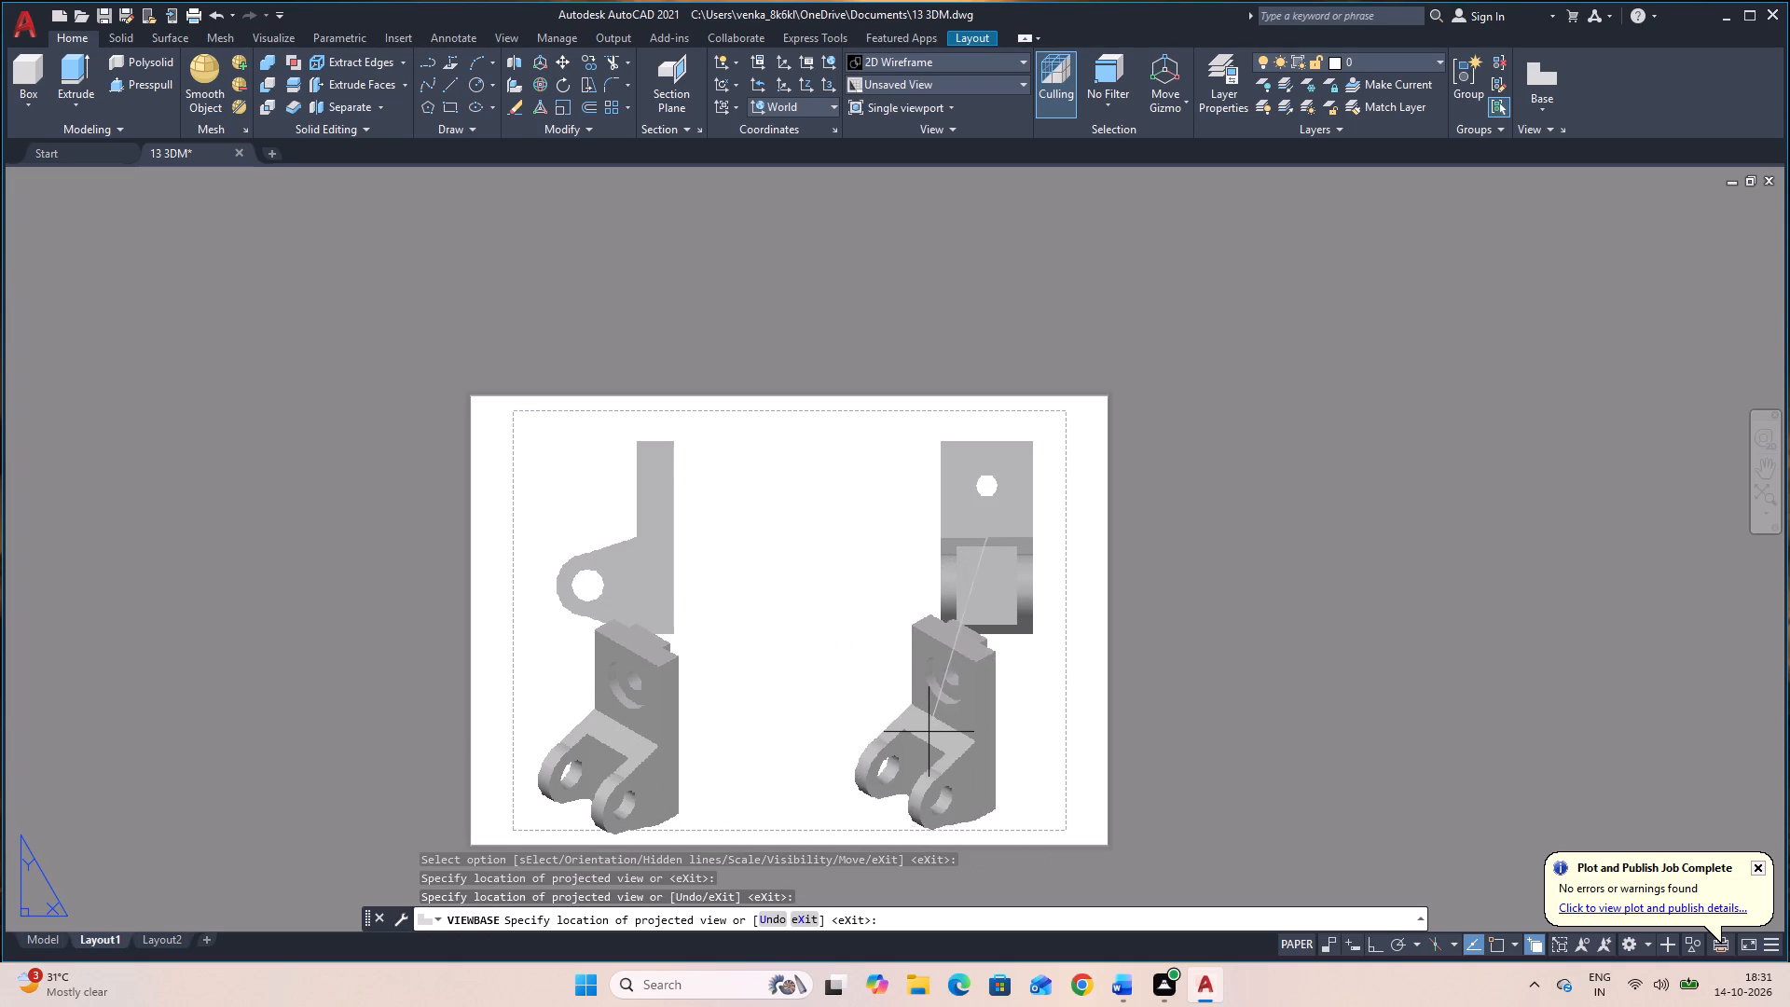
pyautogui.click(962, 740)
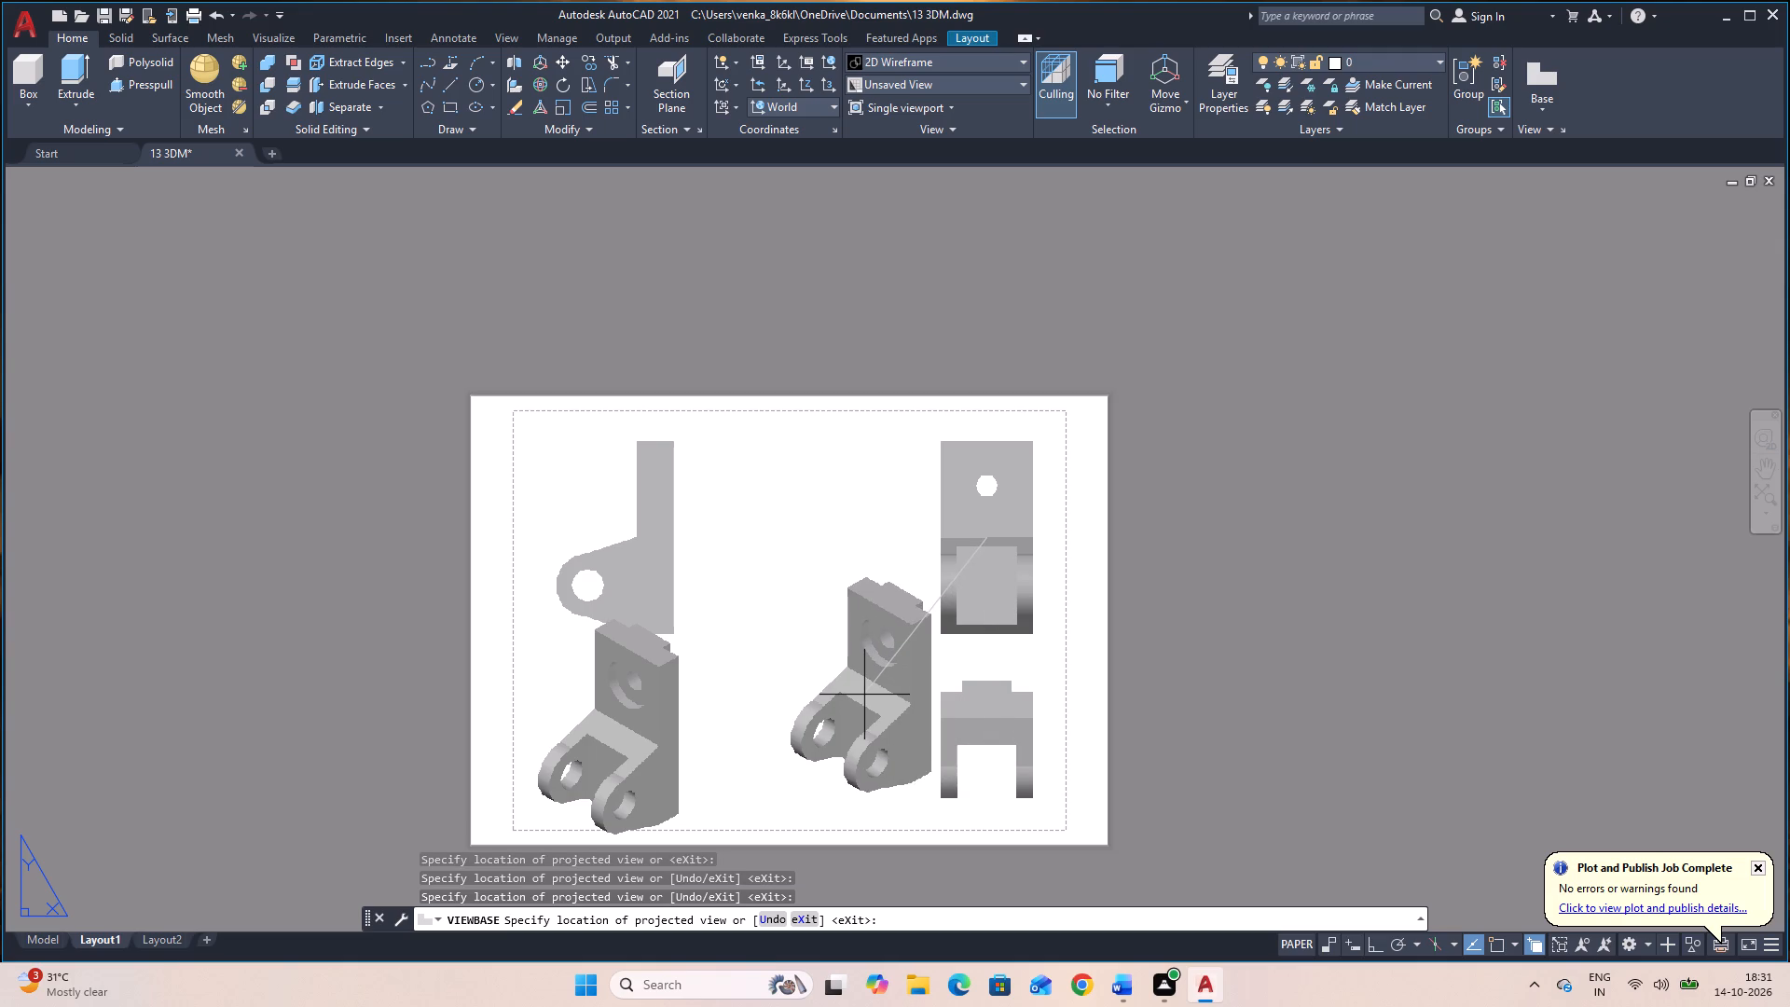
pyautogui.press('Return')
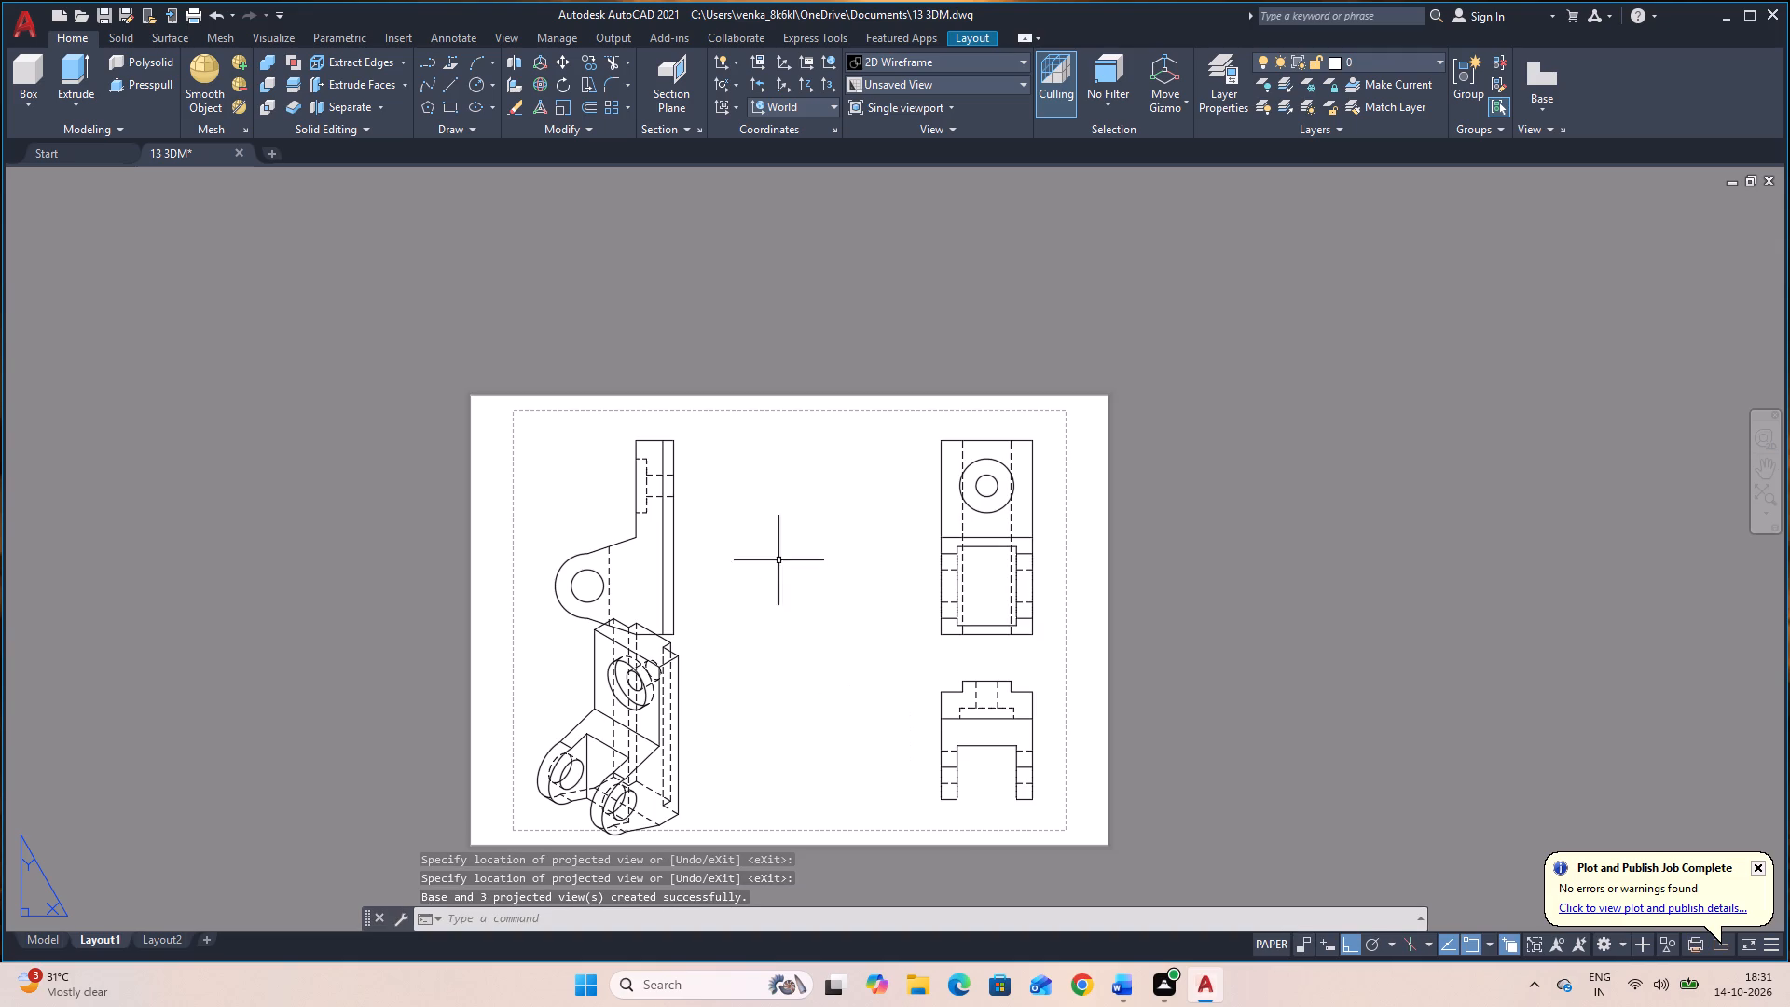
# Move the front base view straight up toward the sheet's upper margin so the aligned side view clears the isometric view.
pyautogui.click(636, 577)
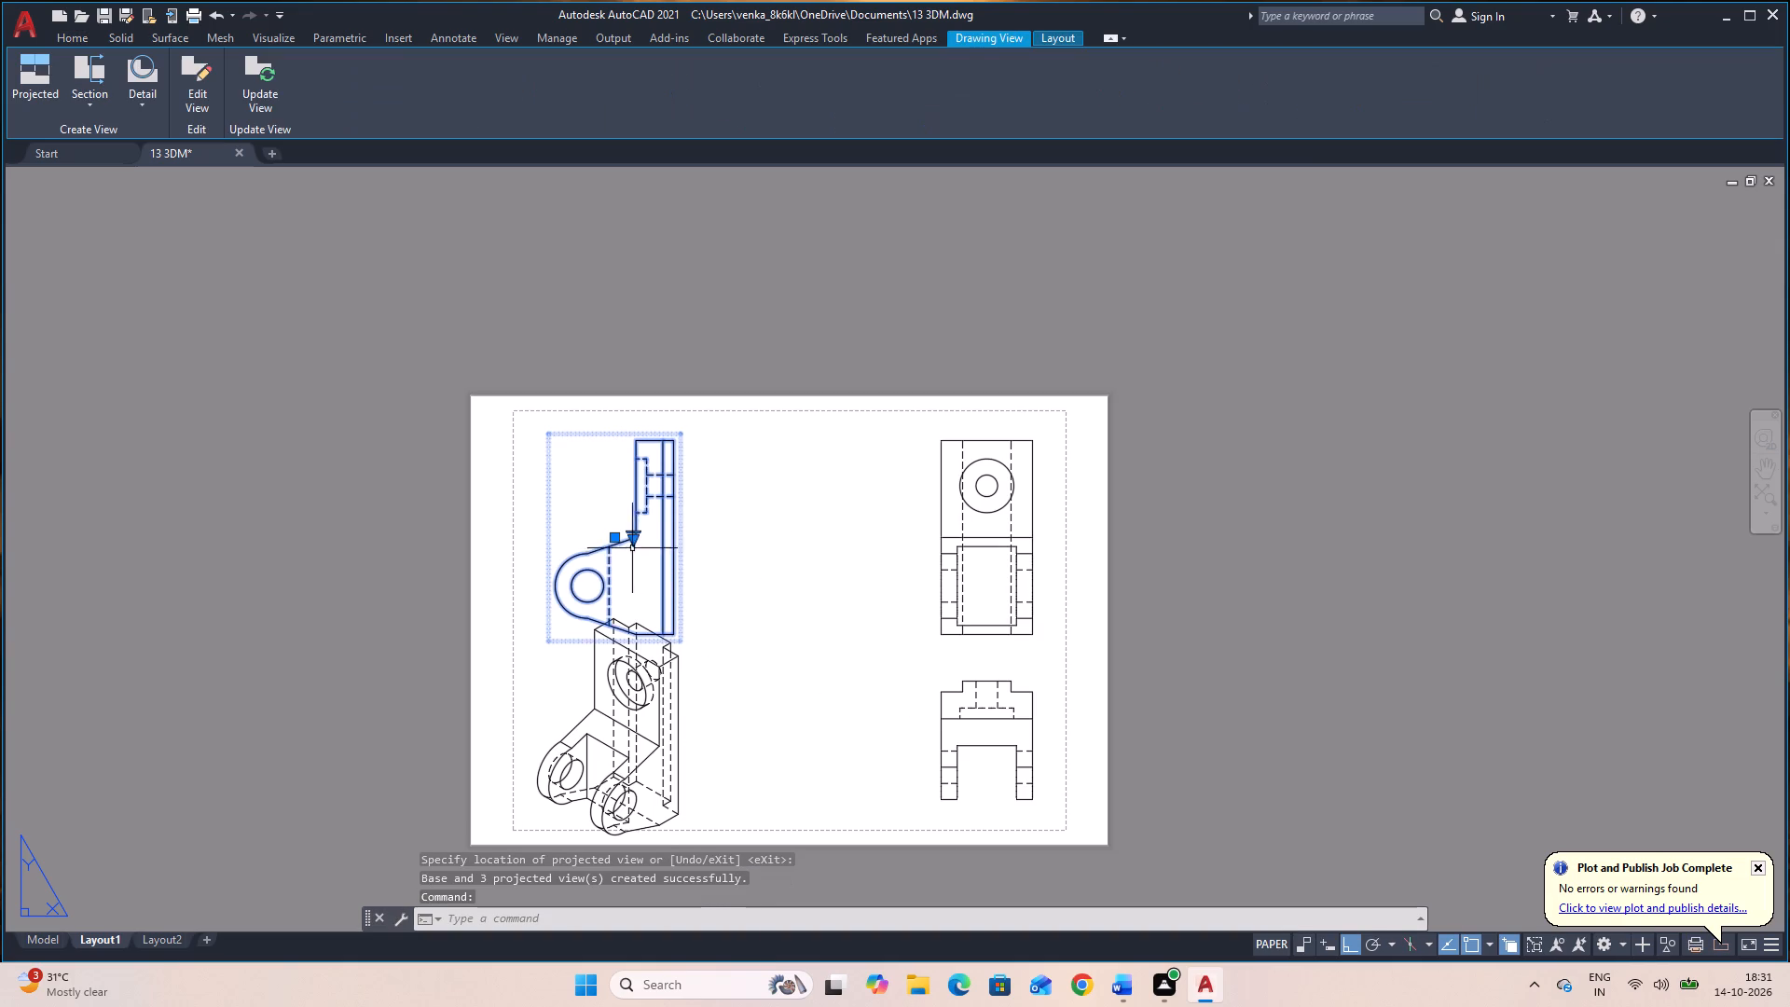
pyautogui.press('Escape')
pyautogui.click(992, 540)
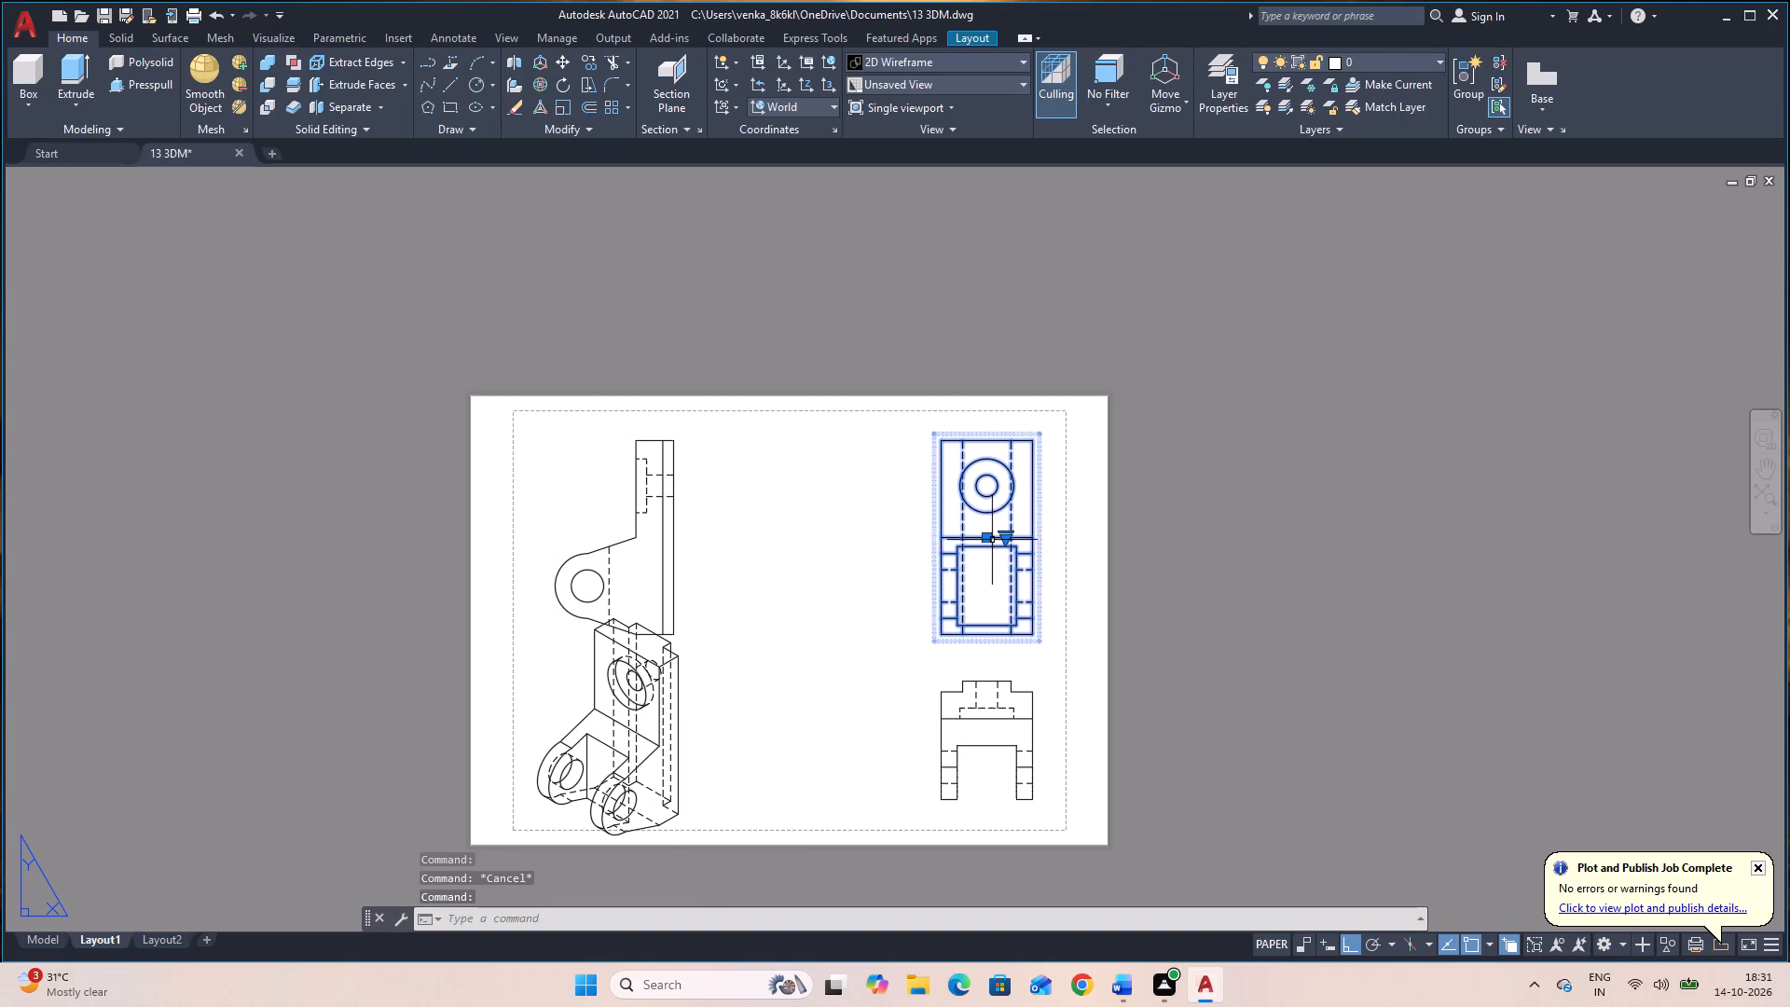
pyautogui.click(985, 540)
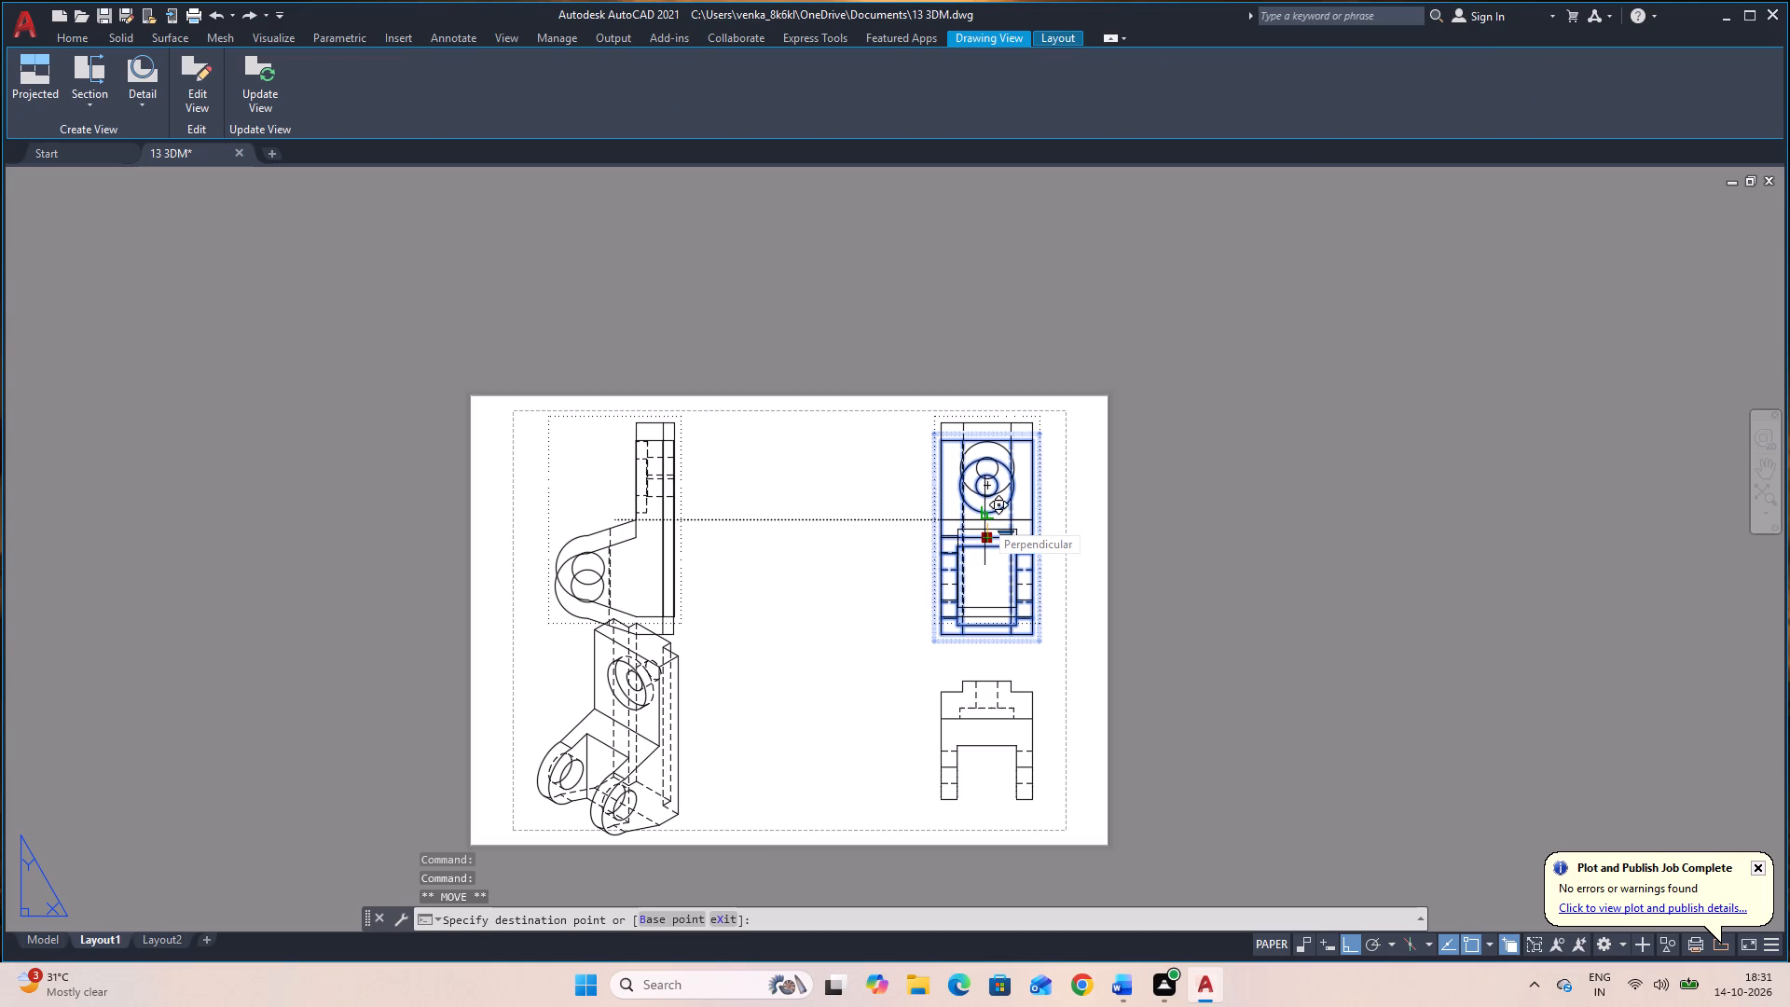
pyautogui.click(985, 520)
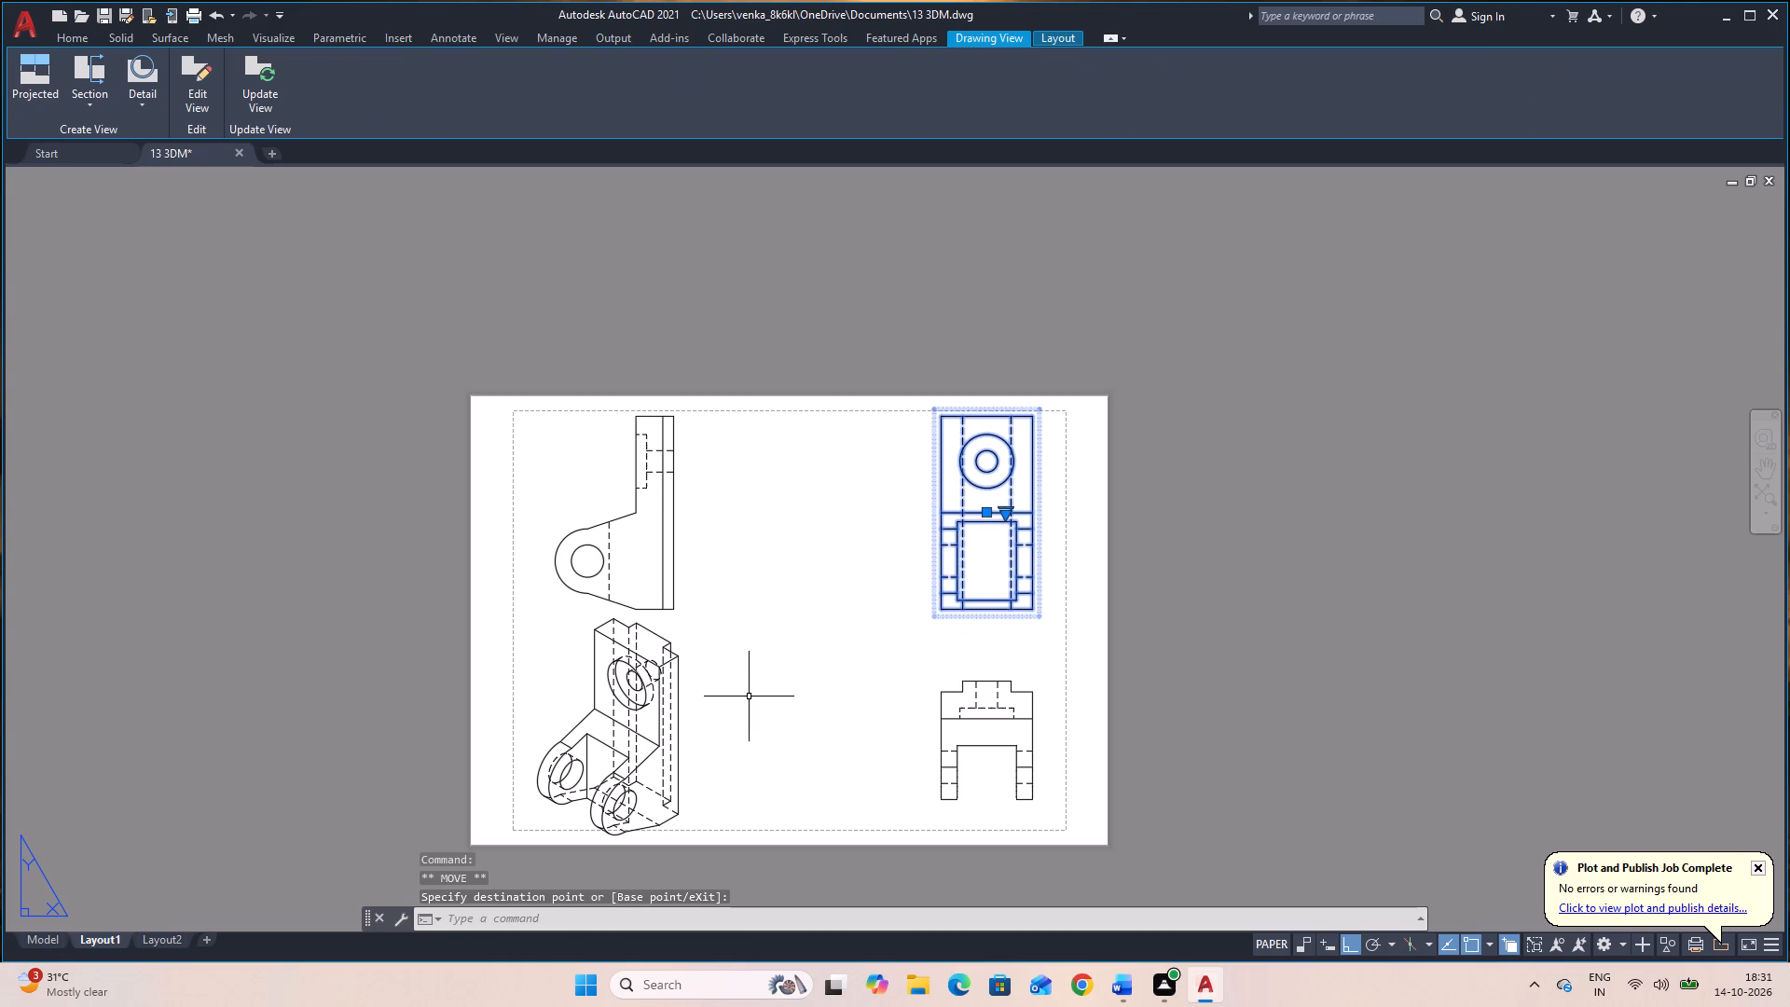
pyautogui.scroll(-1, 847, 665)
pyautogui.scroll(3, 847, 665)
pyautogui.scroll(-1, 847, 668)
pyautogui.moveTo(845, 674); pyautogui.dragTo(867, 609, button='middle')
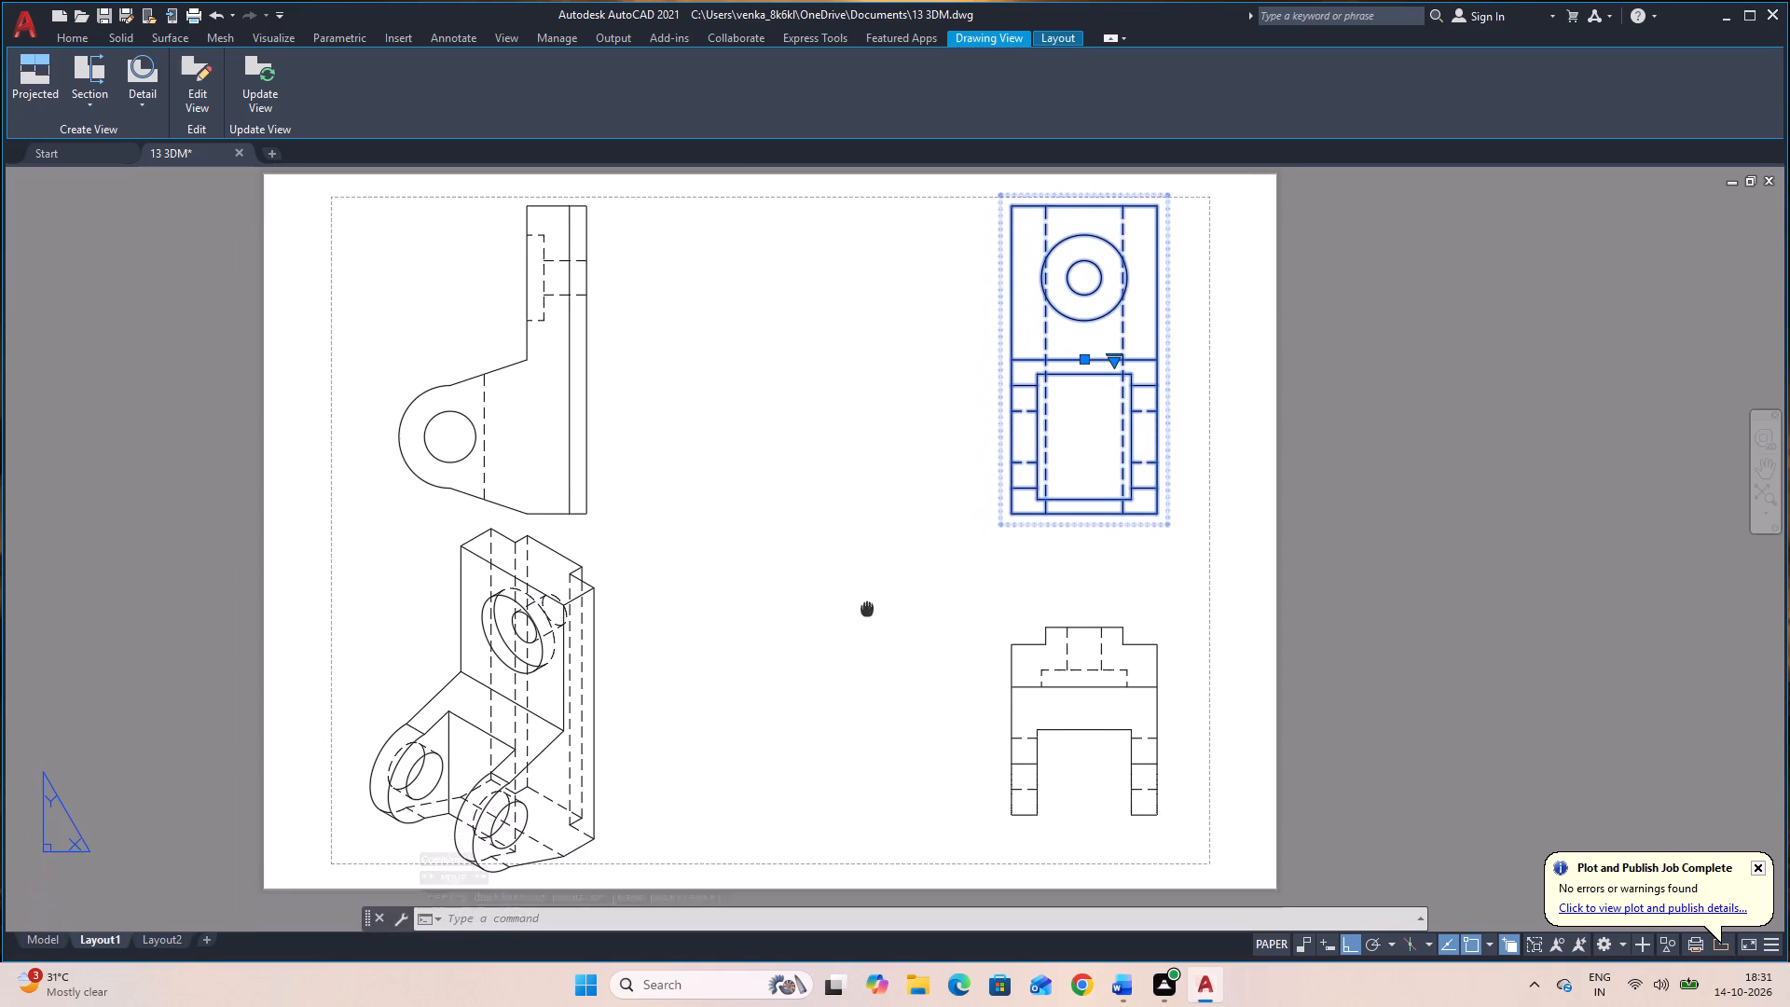
# Change the isometric view's display style to shaded with visible lines.
pyautogui.moveTo(867, 609); pyautogui.dragTo(866, 627, button='middle')
pyautogui.press('Escape')
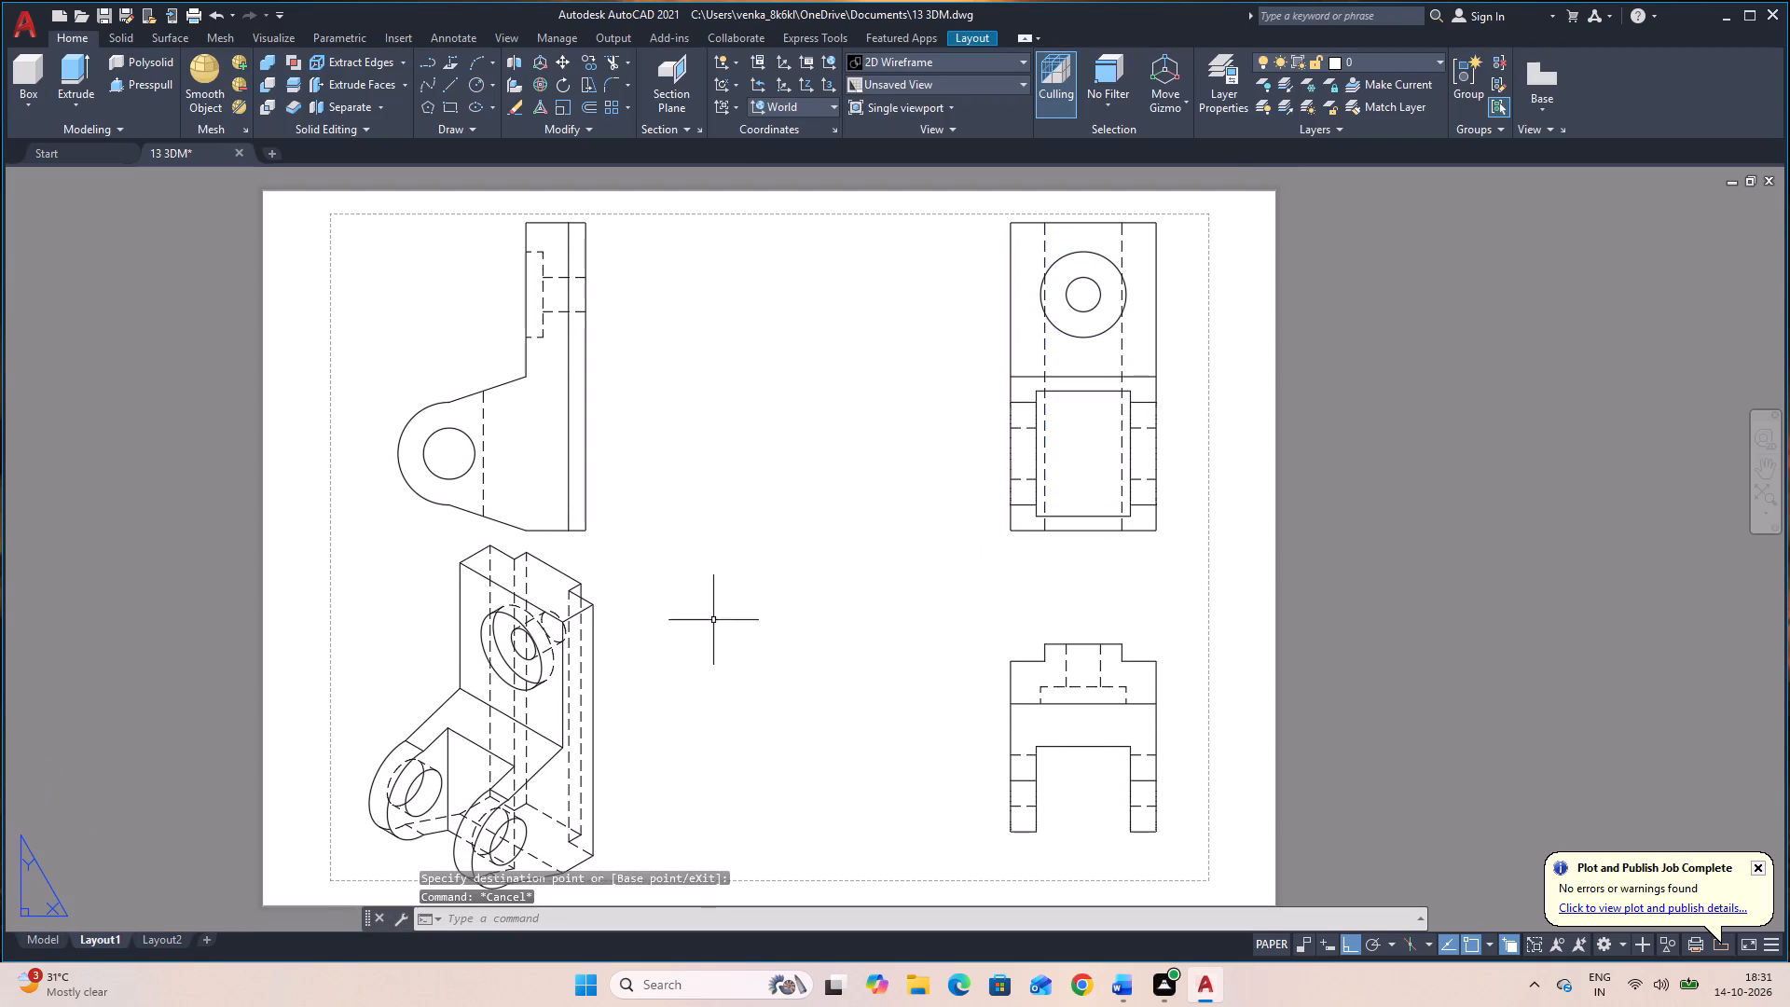
pyautogui.doubleClick(517, 666)
pyautogui.click(154, 100)
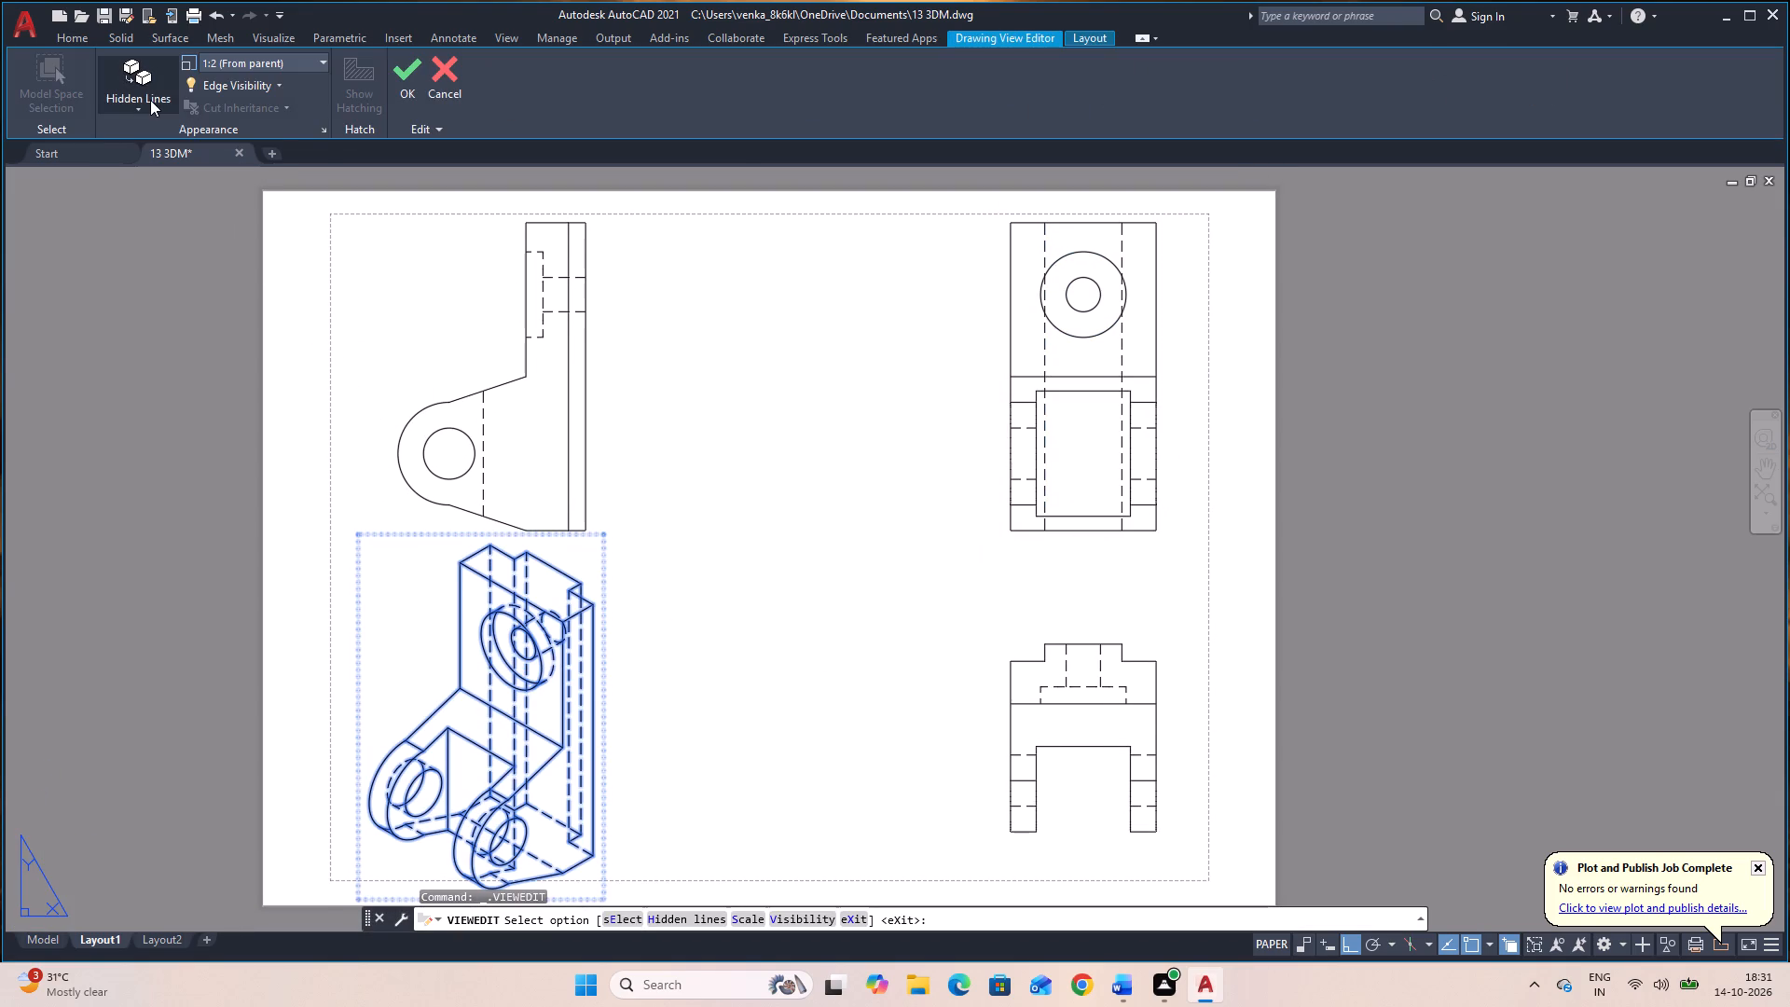
pyautogui.click(173, 239)
pyautogui.press('Escape')
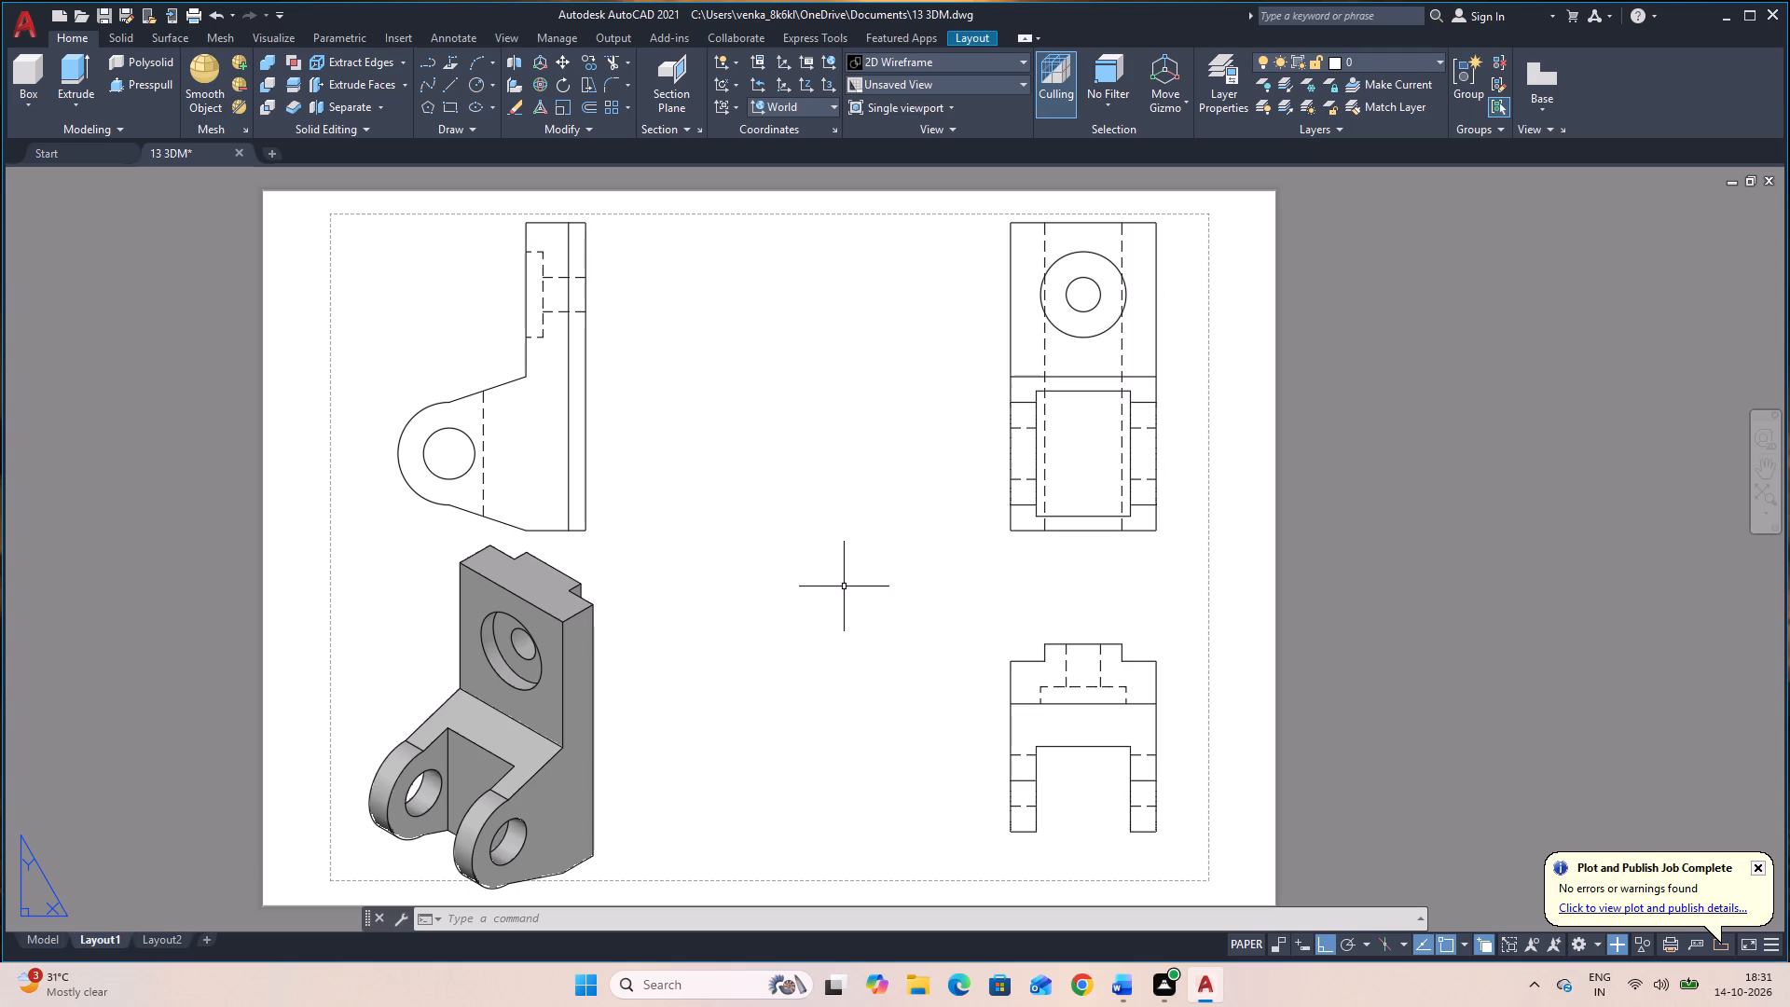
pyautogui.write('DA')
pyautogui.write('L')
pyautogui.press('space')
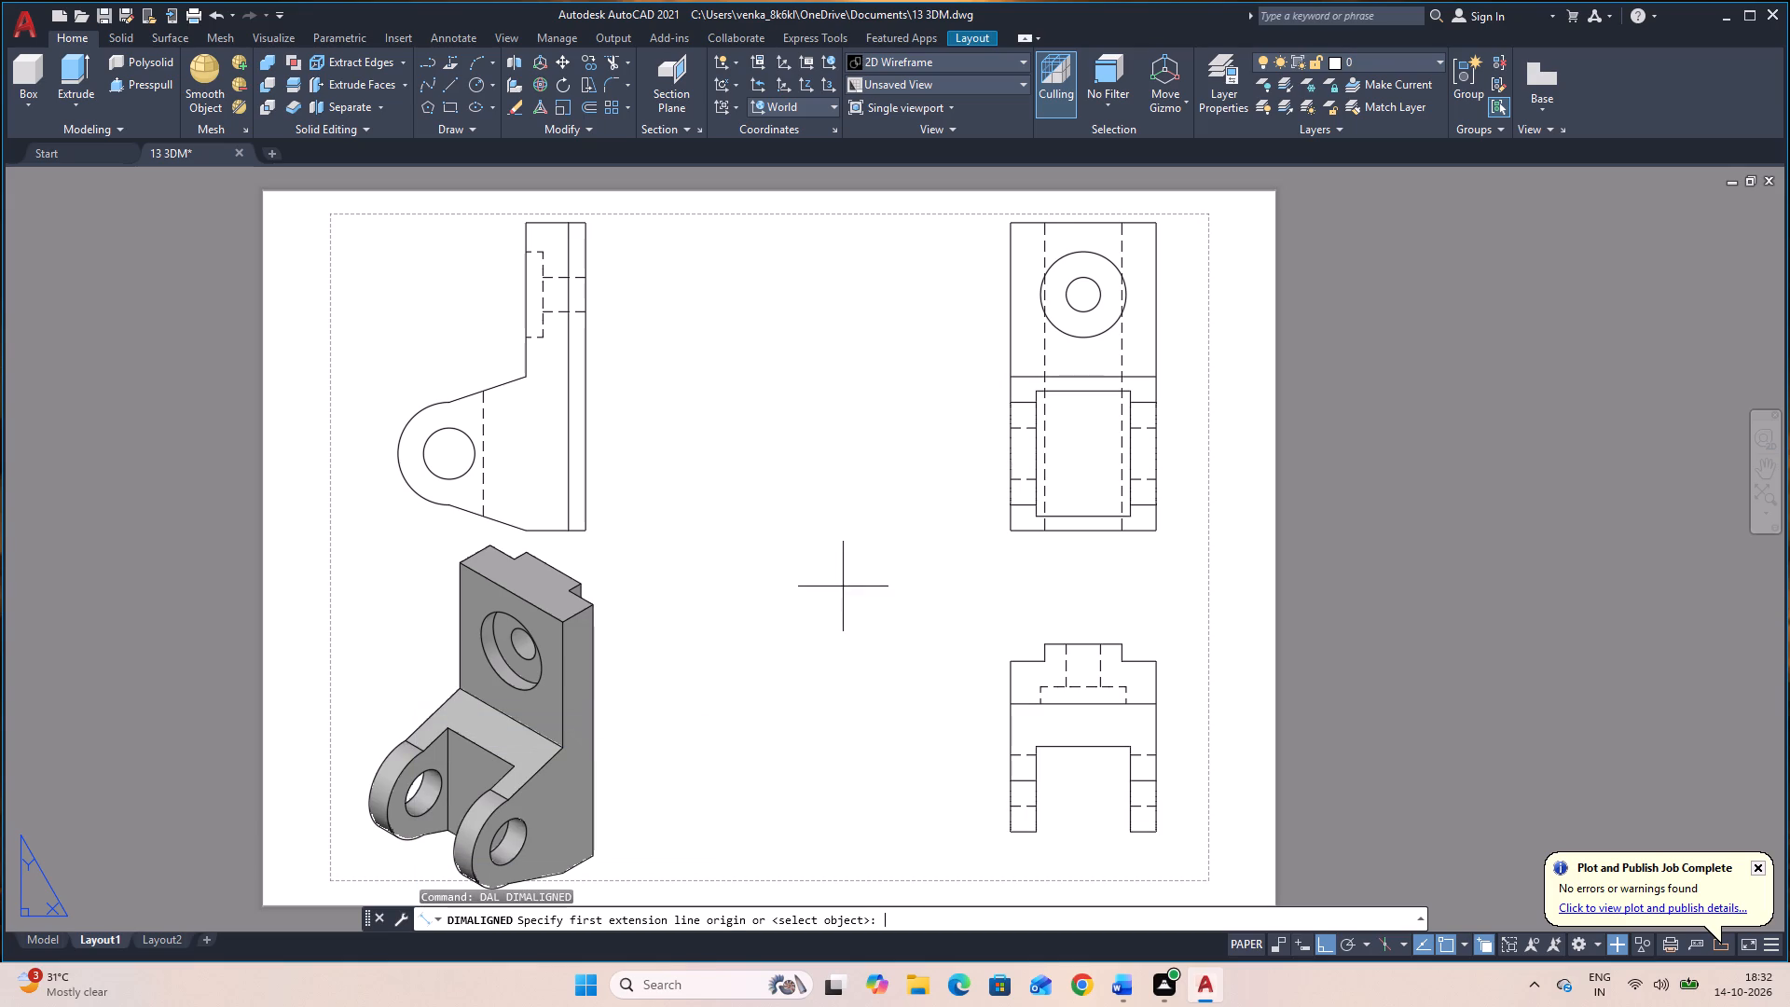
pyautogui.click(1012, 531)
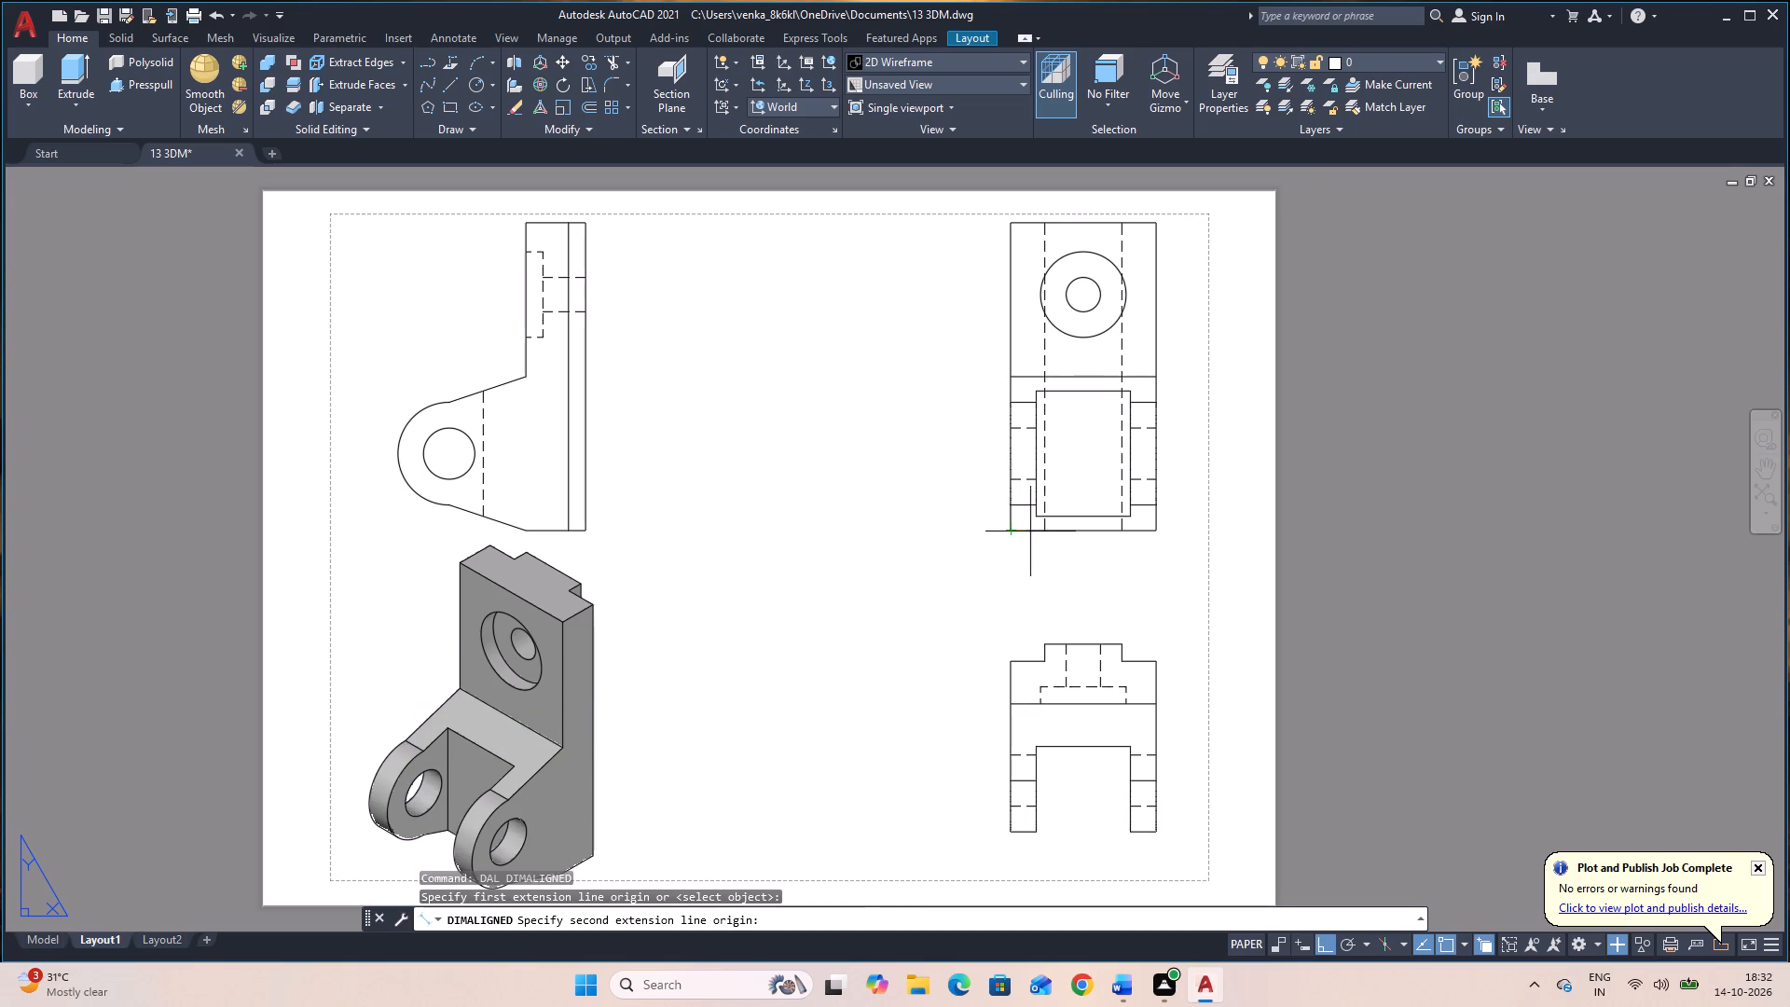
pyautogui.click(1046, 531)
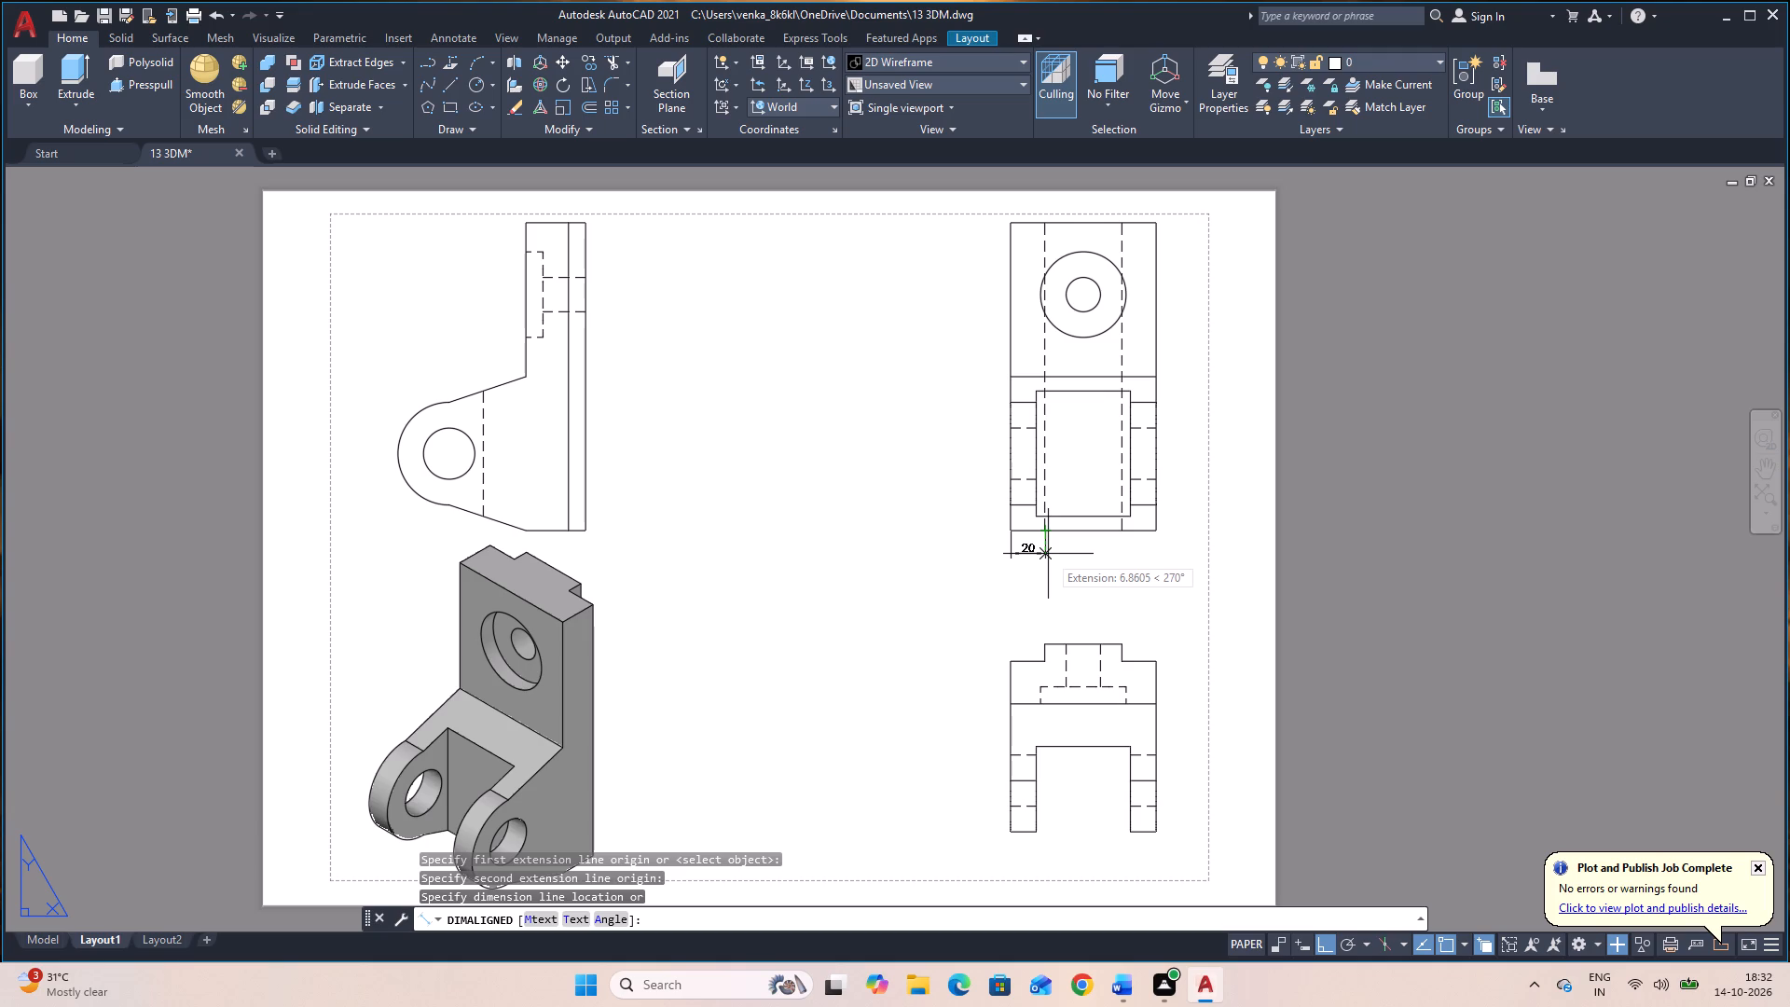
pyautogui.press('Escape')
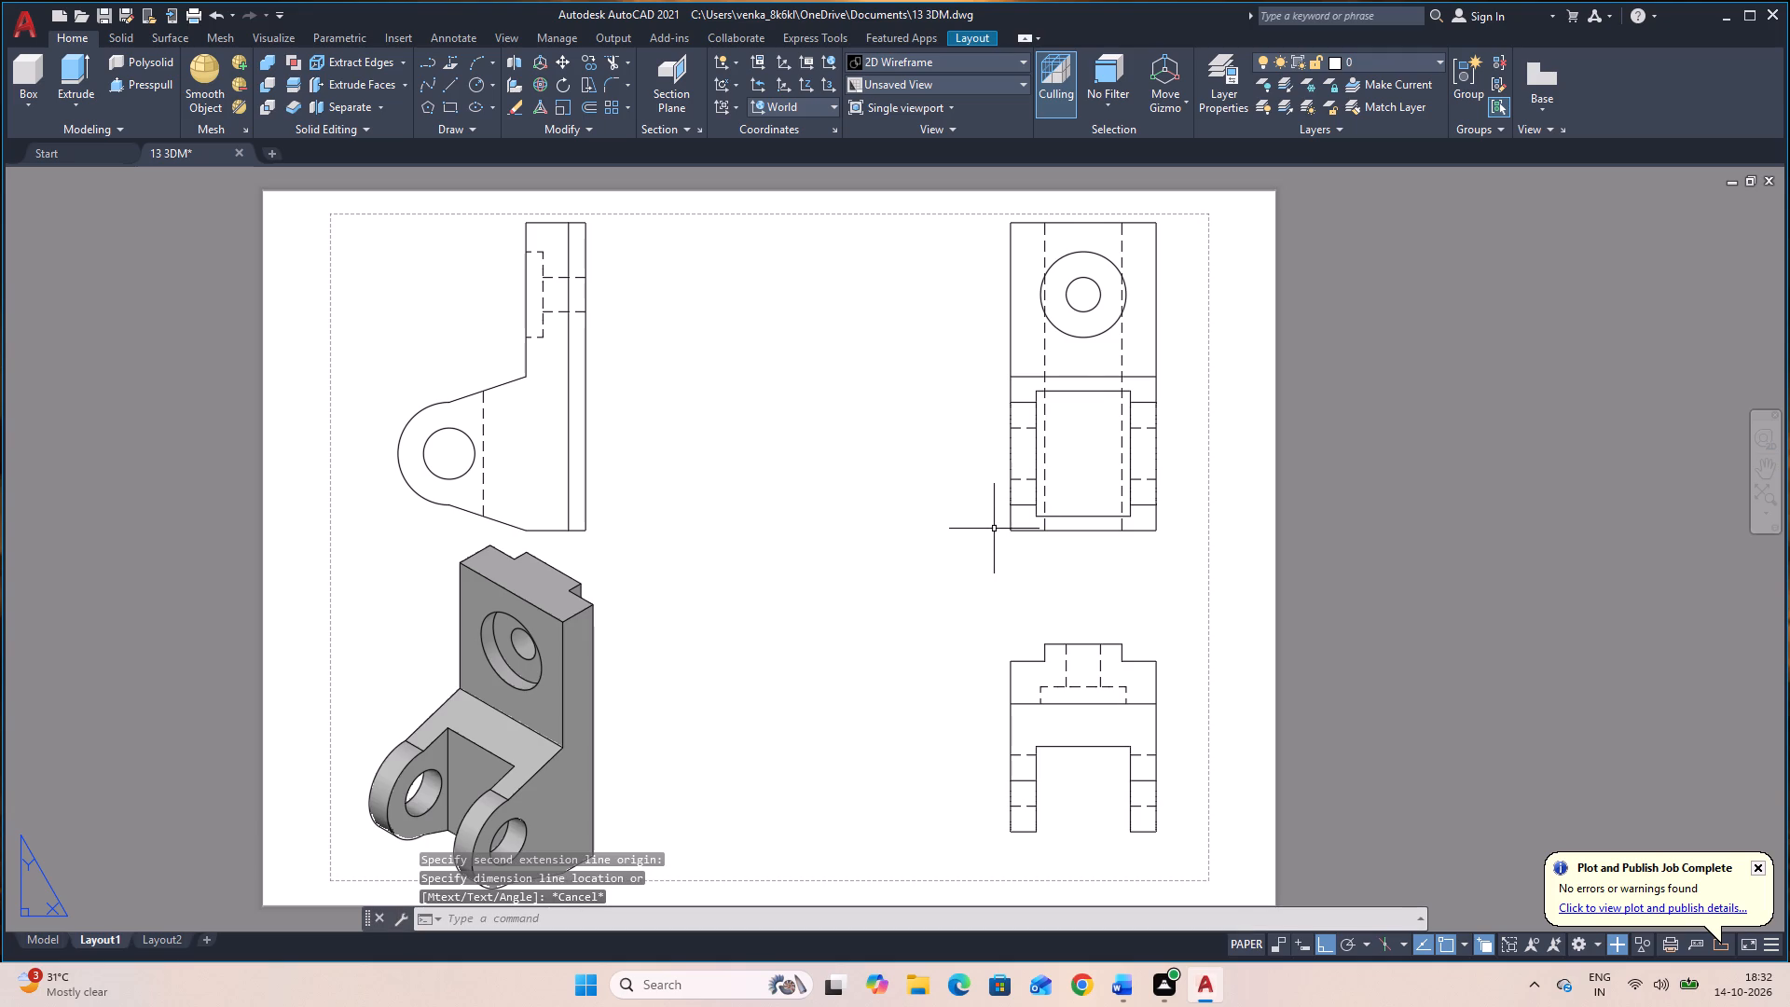
# Add a row of aligned dimensions below the front view for the left lug width, the gap between lugs and the right lug width.
pyautogui.press('space')
pyautogui.click(1040, 517)
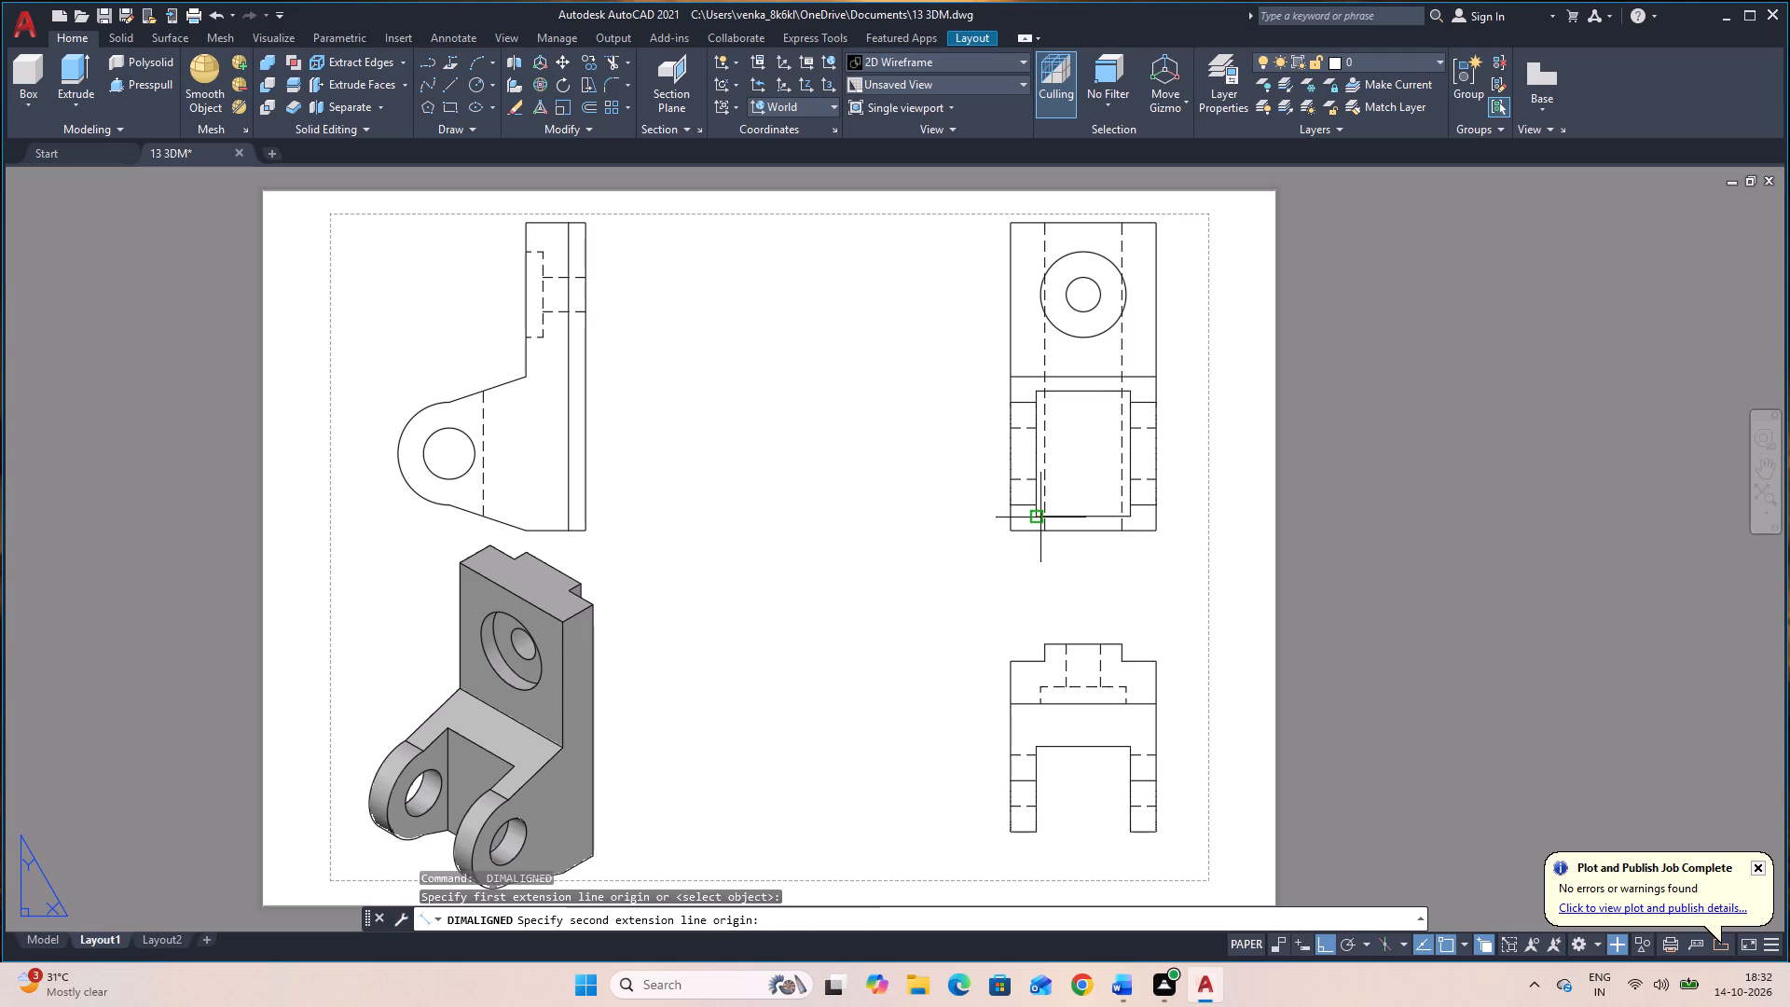
pyautogui.click(1009, 518)
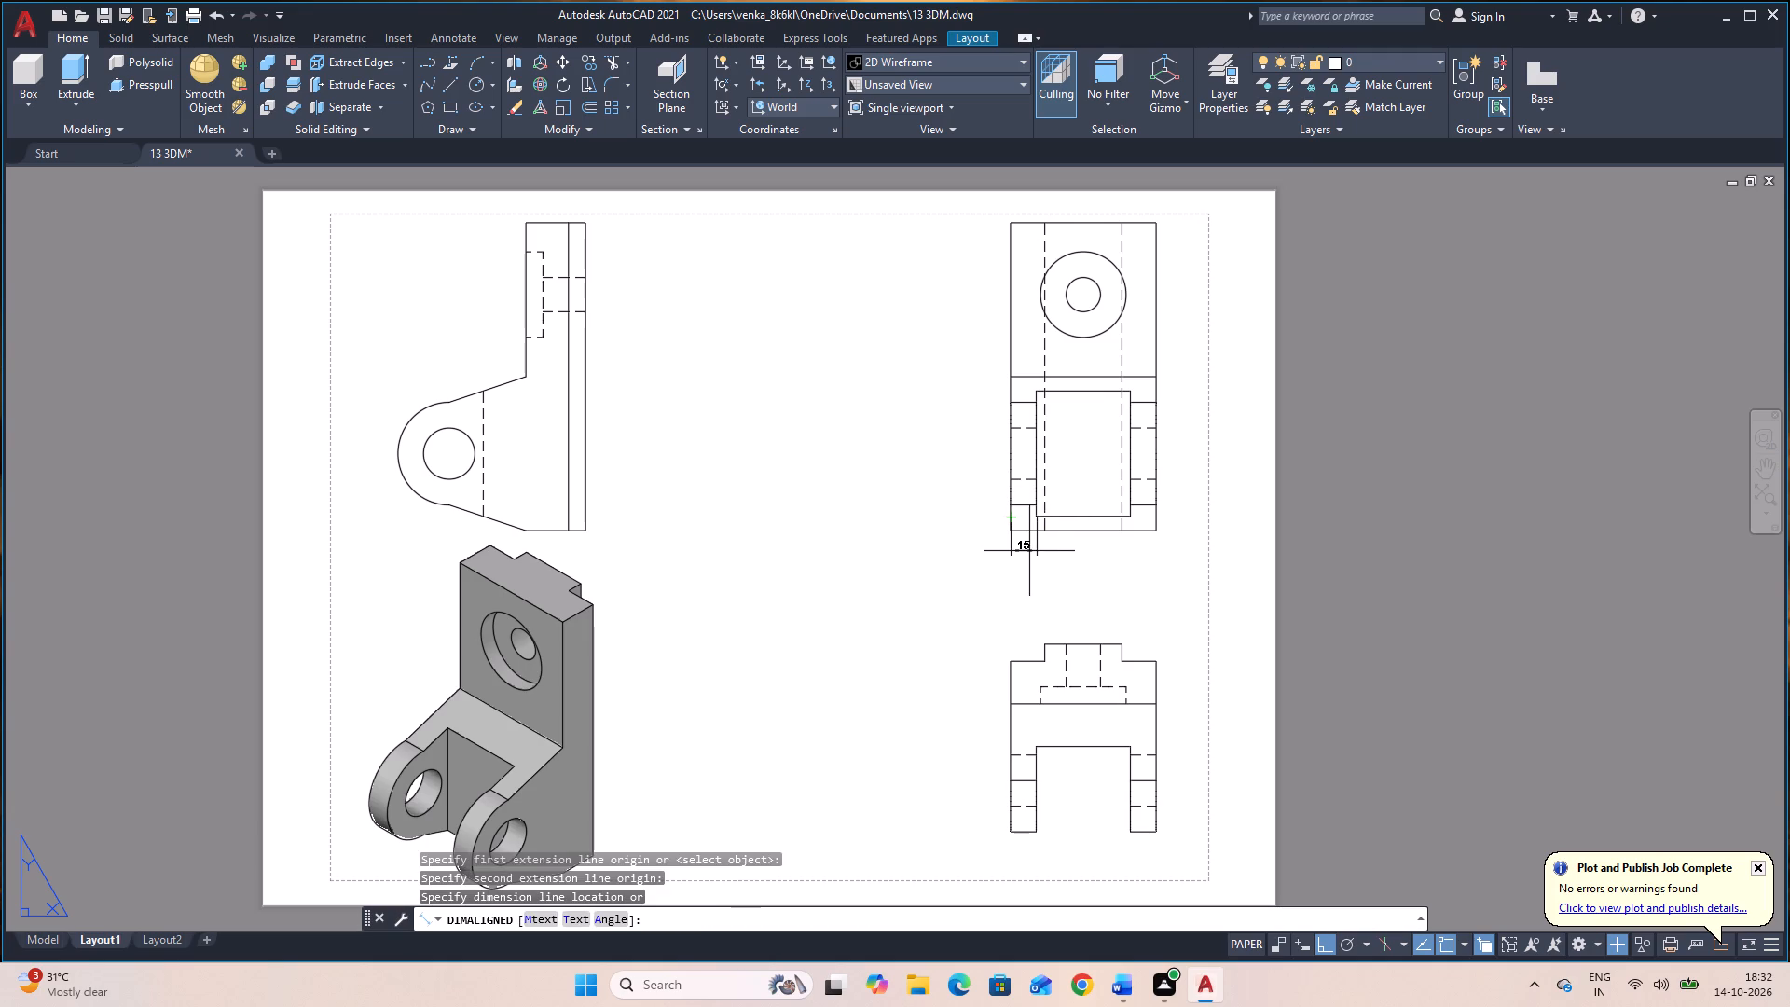
pyautogui.click(1030, 551)
pyautogui.press('space')
pyautogui.click(1039, 520)
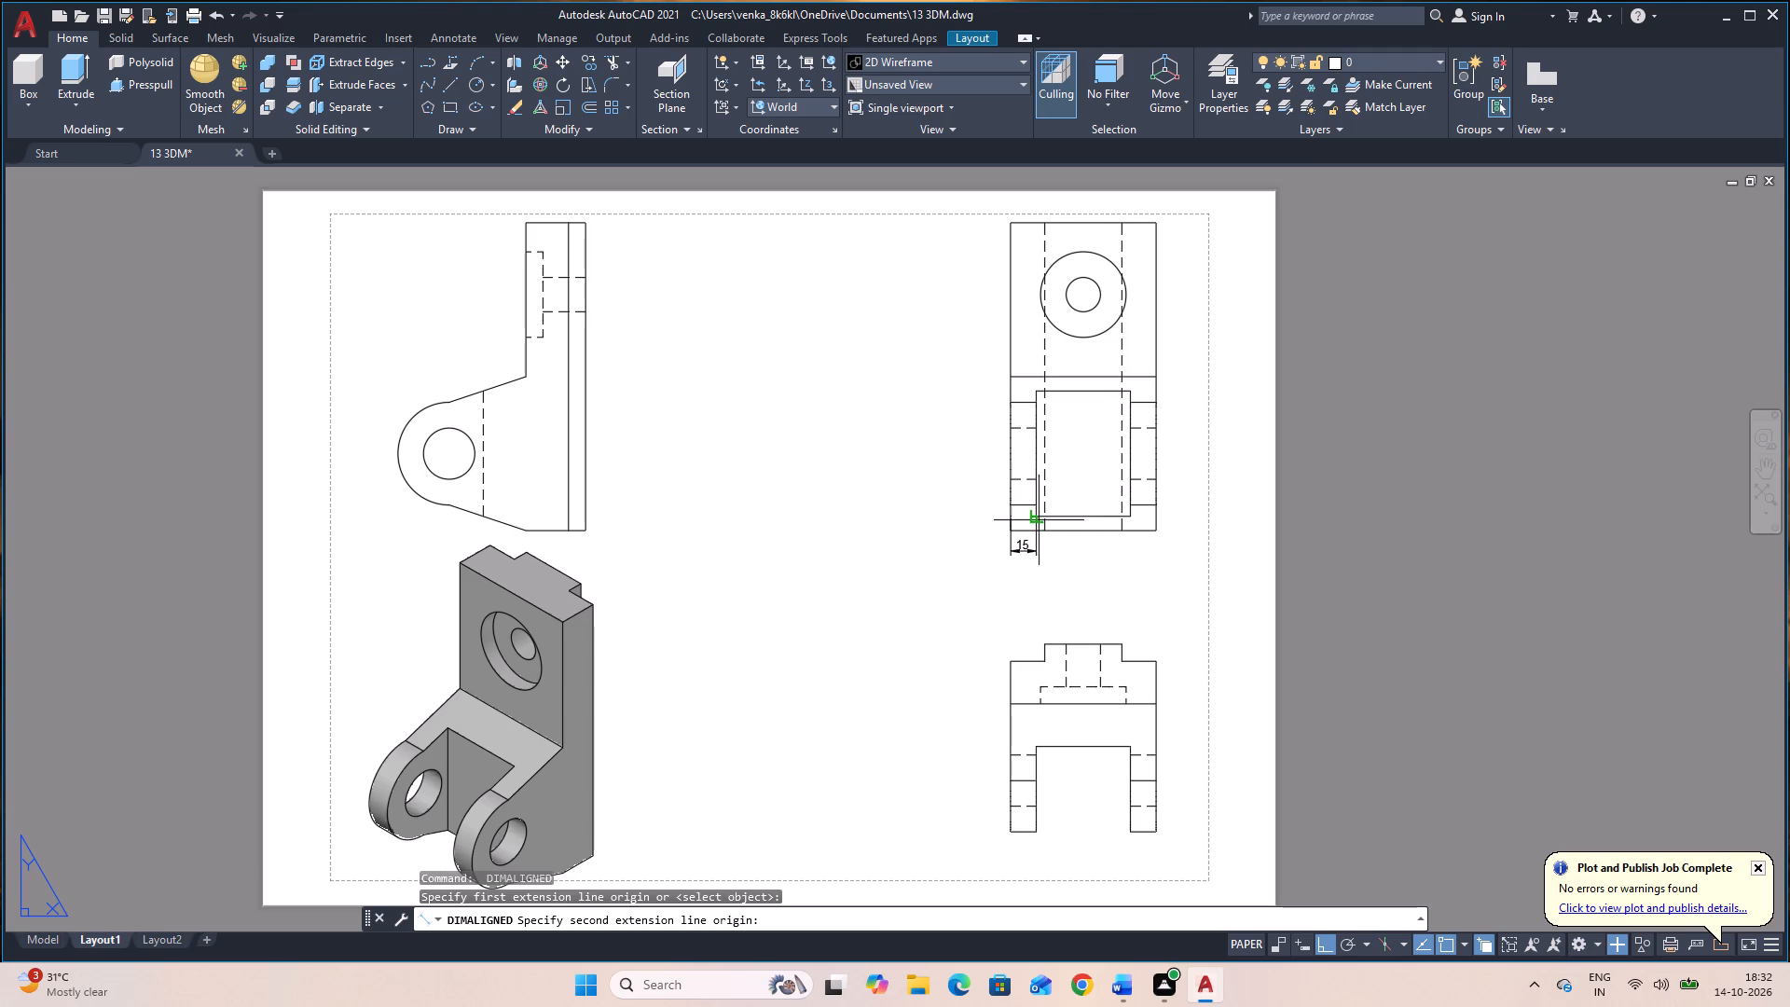
pyautogui.click(1133, 514)
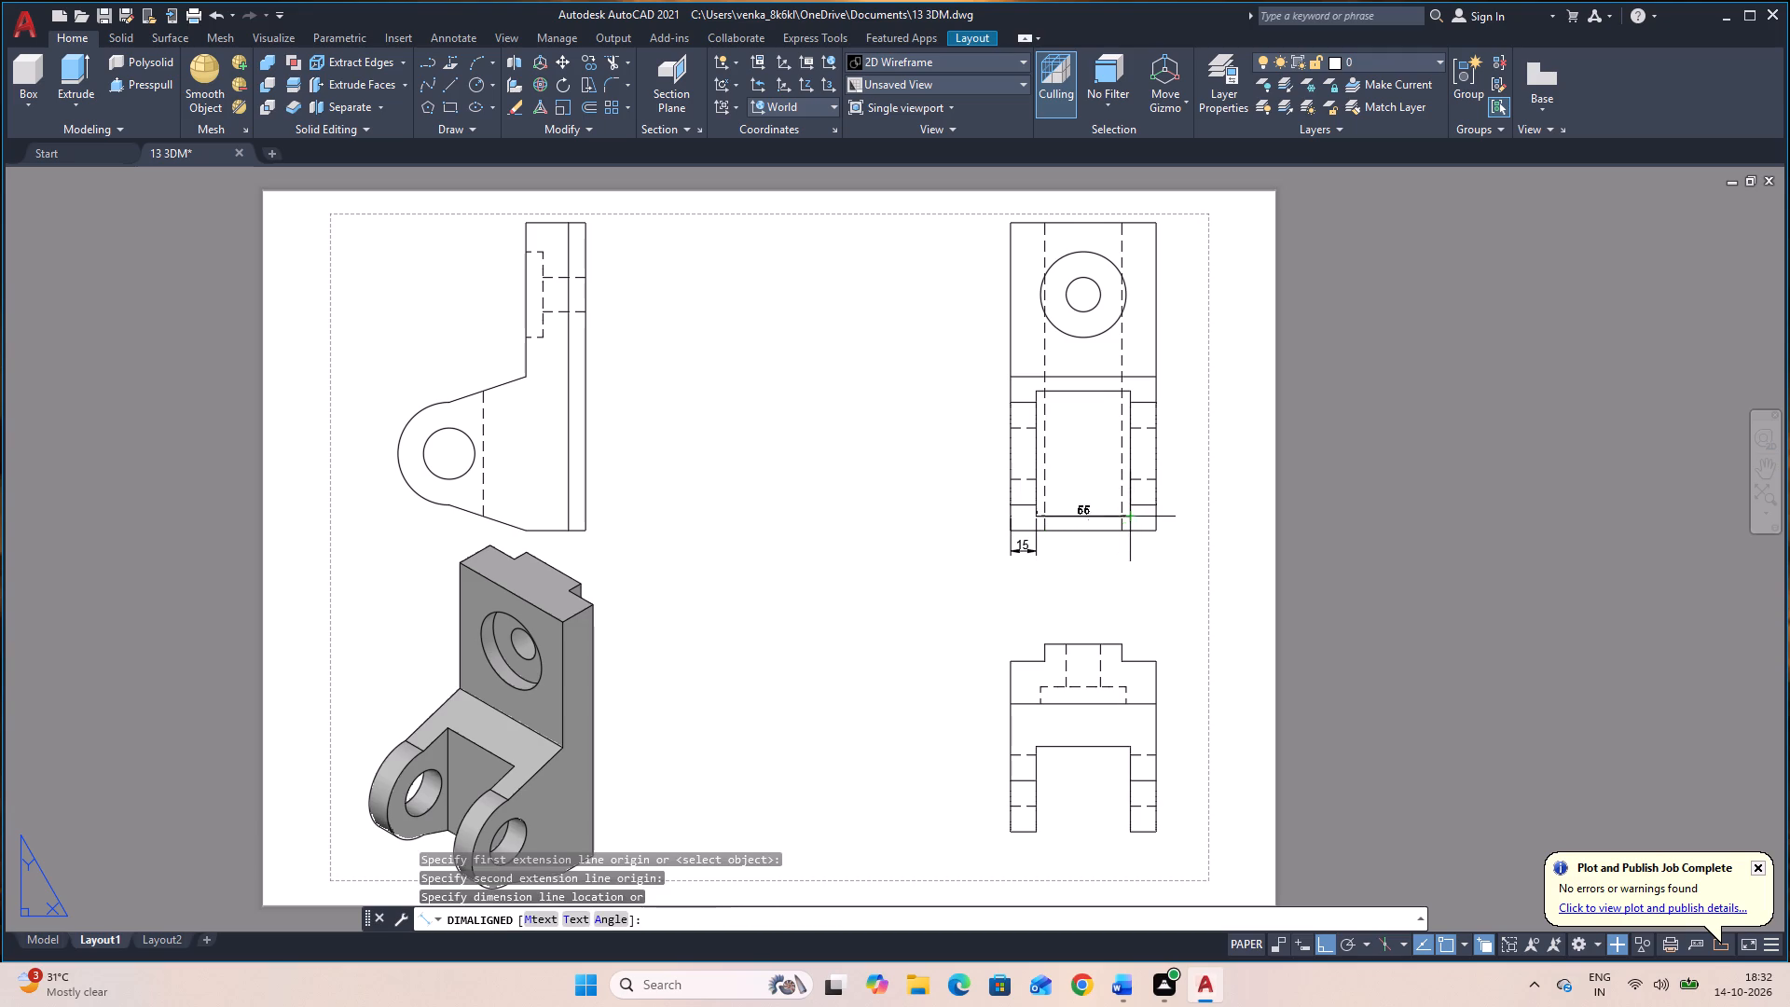
pyautogui.click(1134, 551)
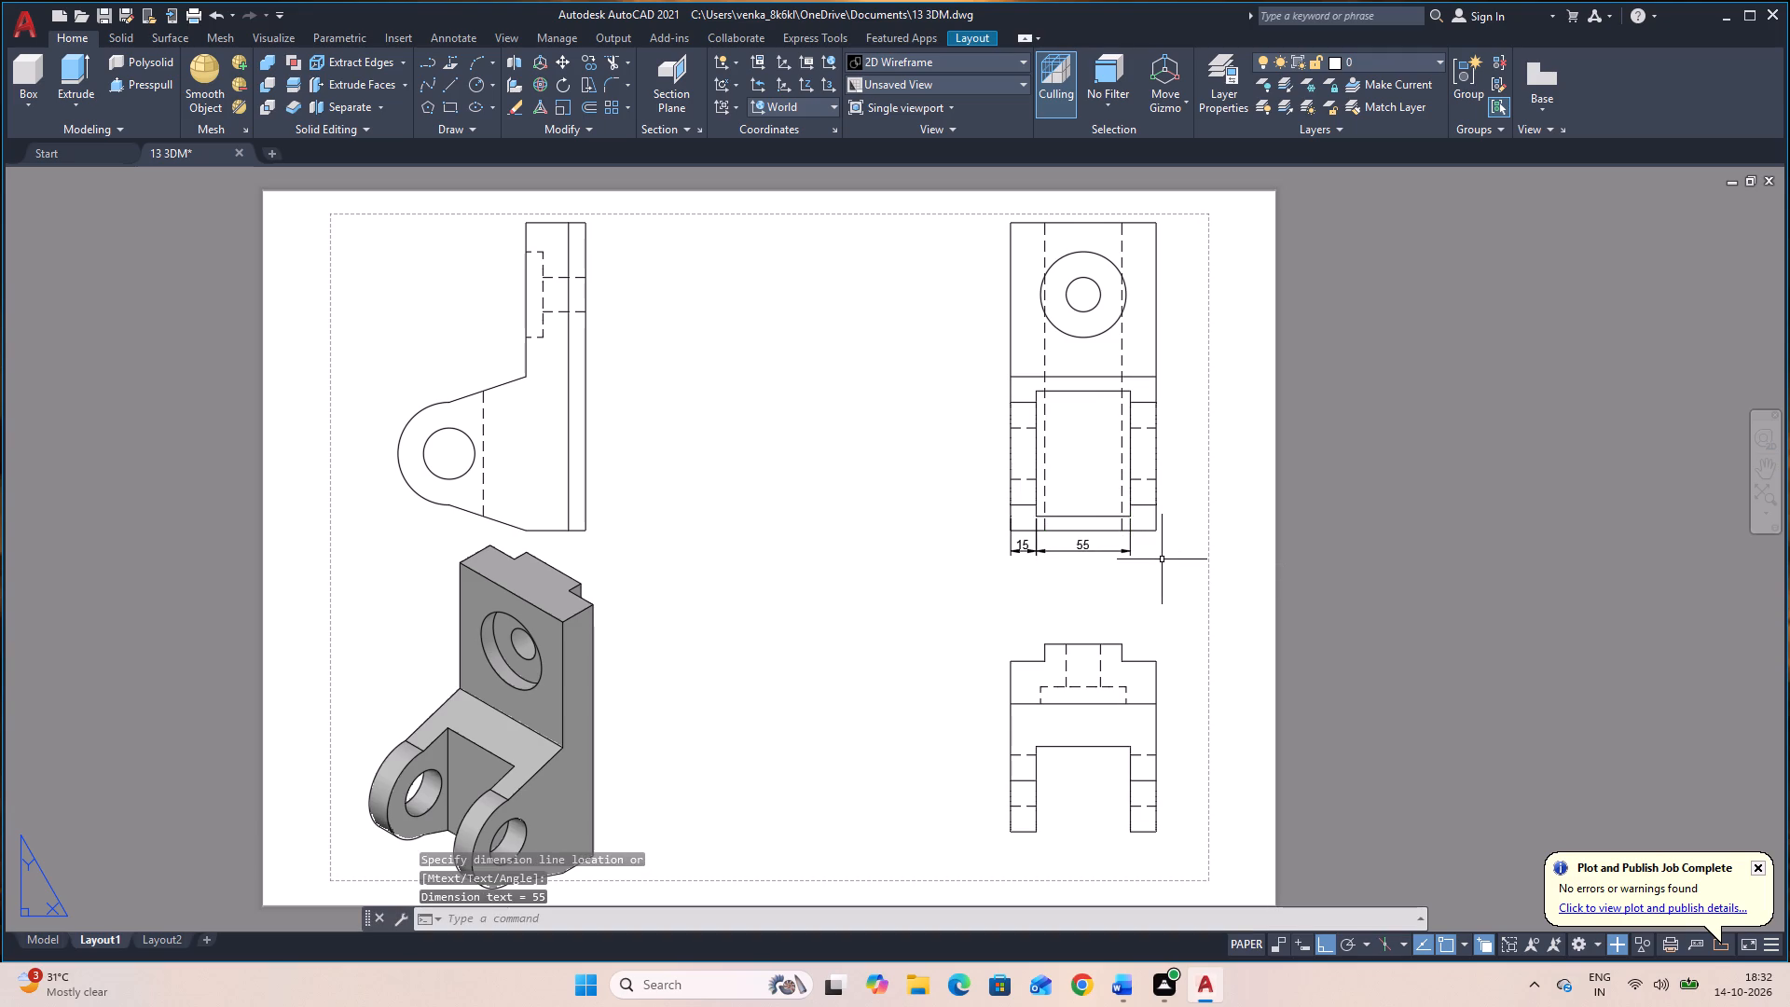
pyautogui.press('space')
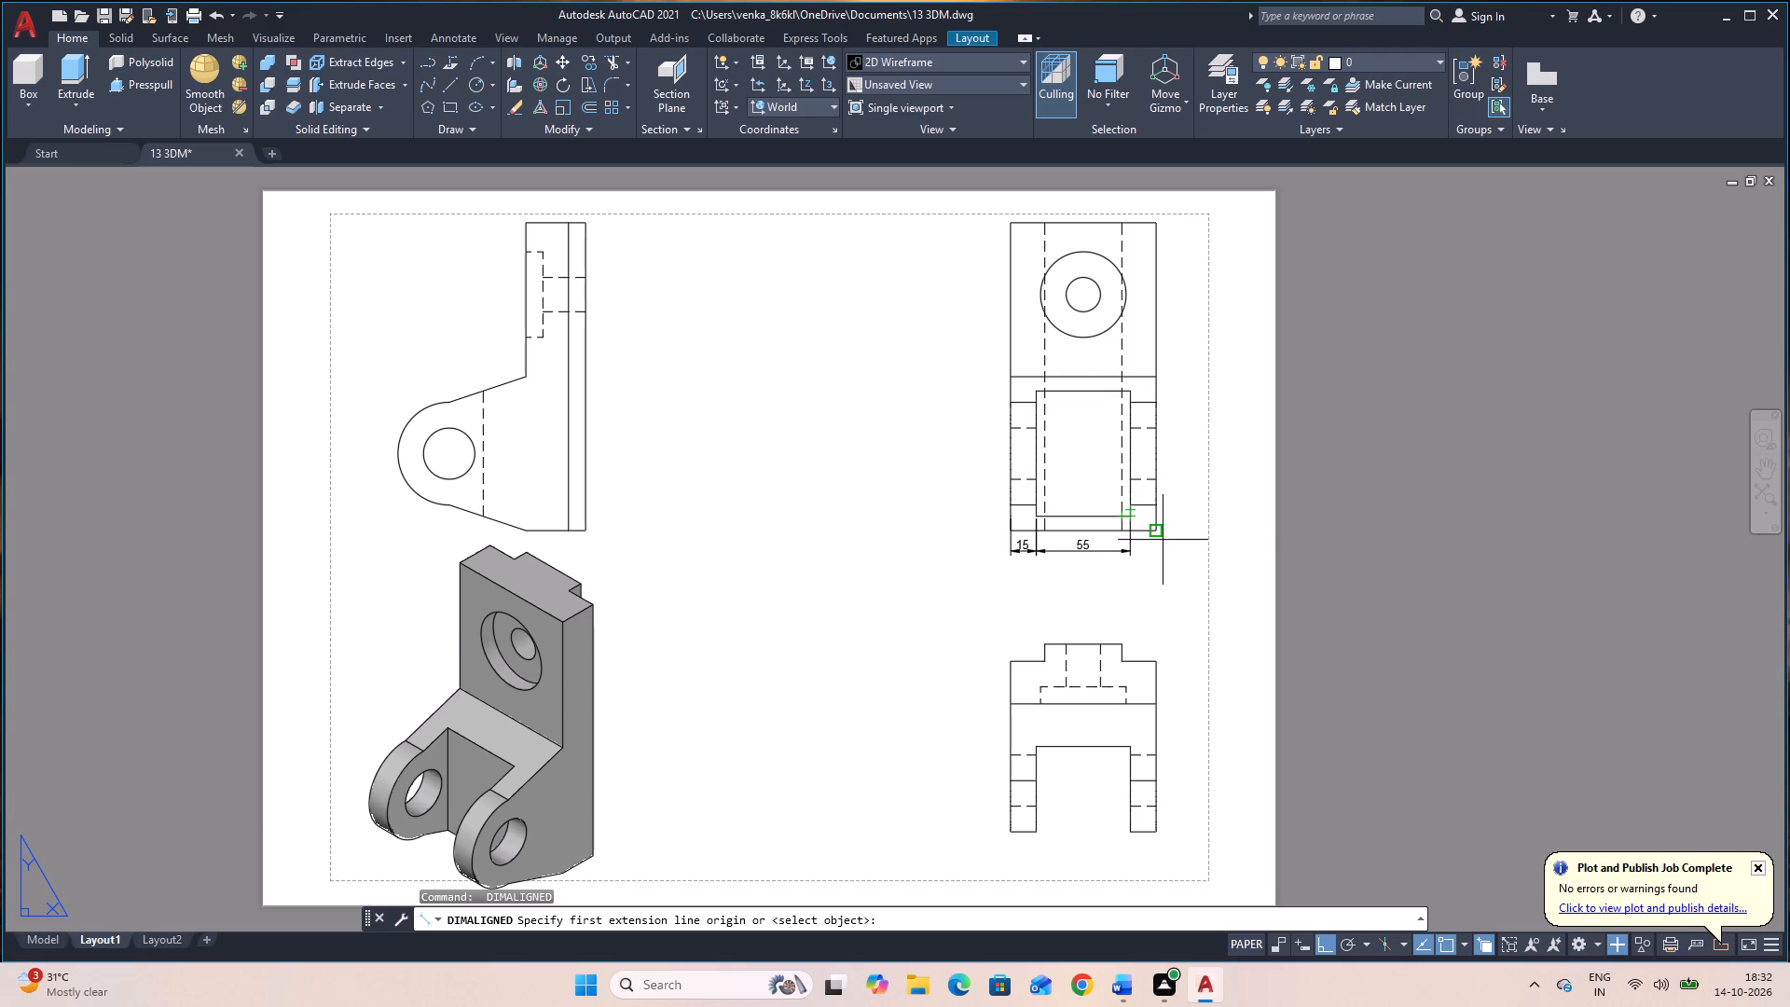
pyautogui.scroll(2, 1158, 533)
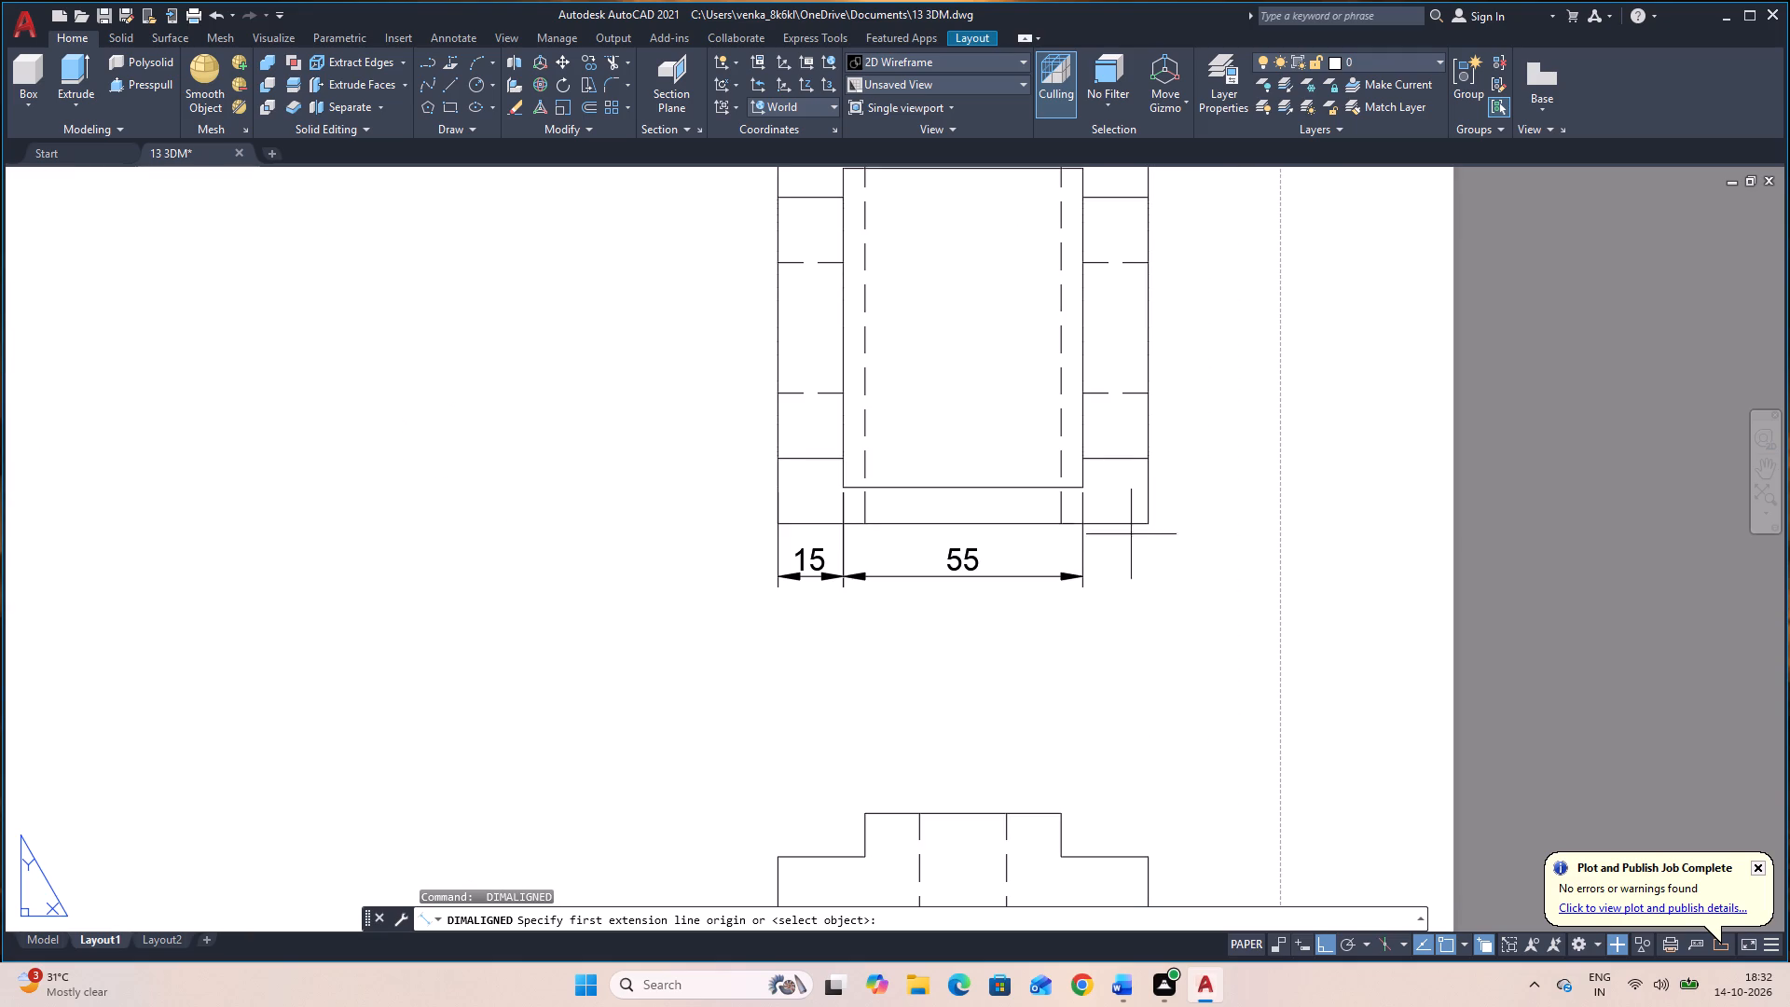
pyautogui.click(1084, 490)
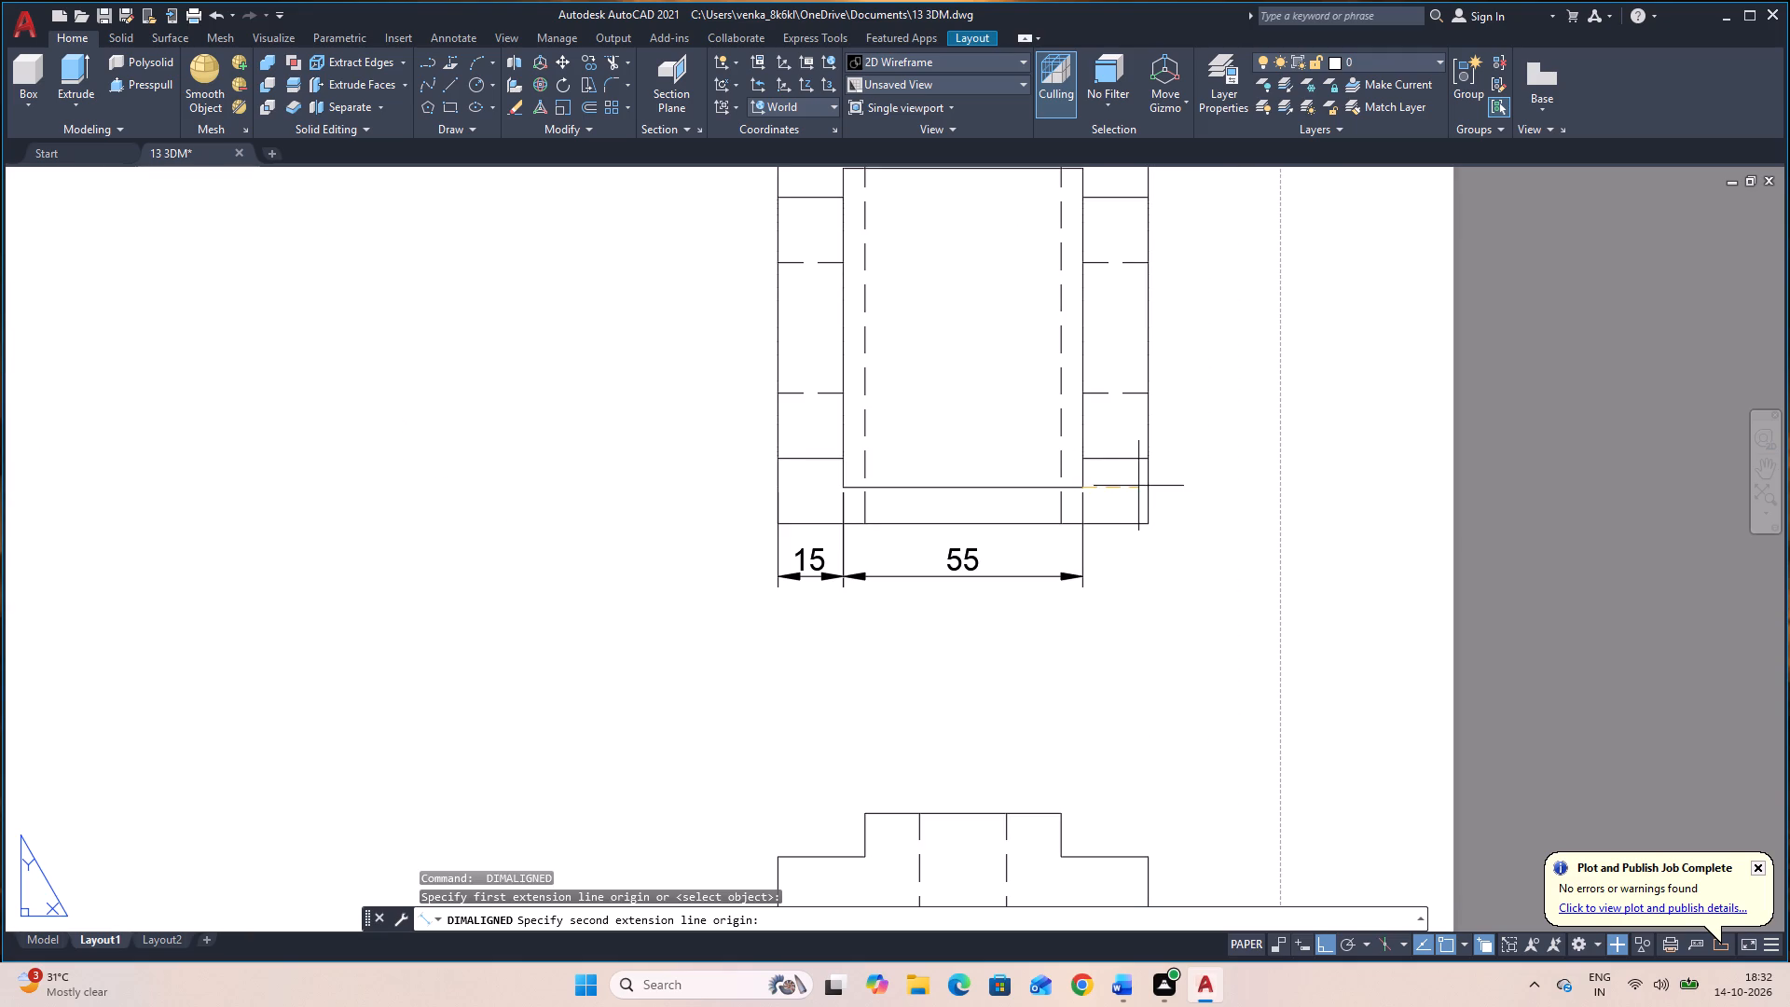
pyautogui.click(1153, 486)
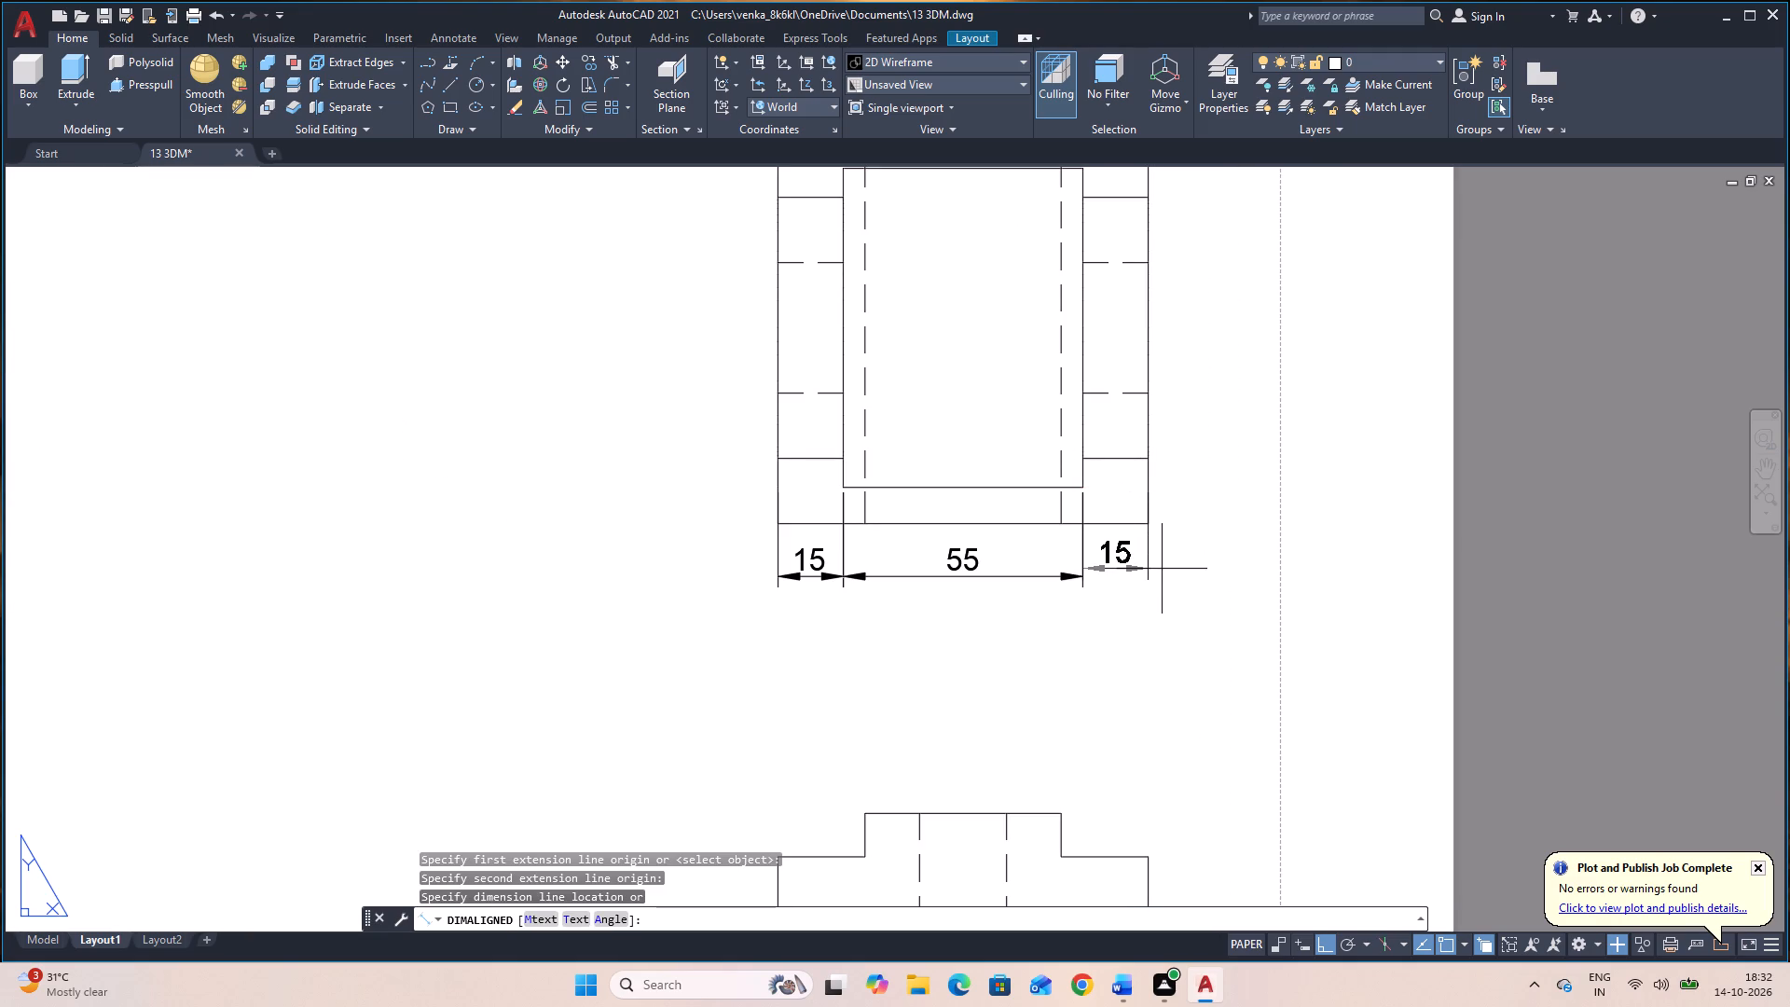
pyautogui.click(1163, 577)
# Add diameter dimensions to the recess circle and the inner hole in the front view, with their text left of the view.
pyautogui.scroll(-2, 1113, 598)
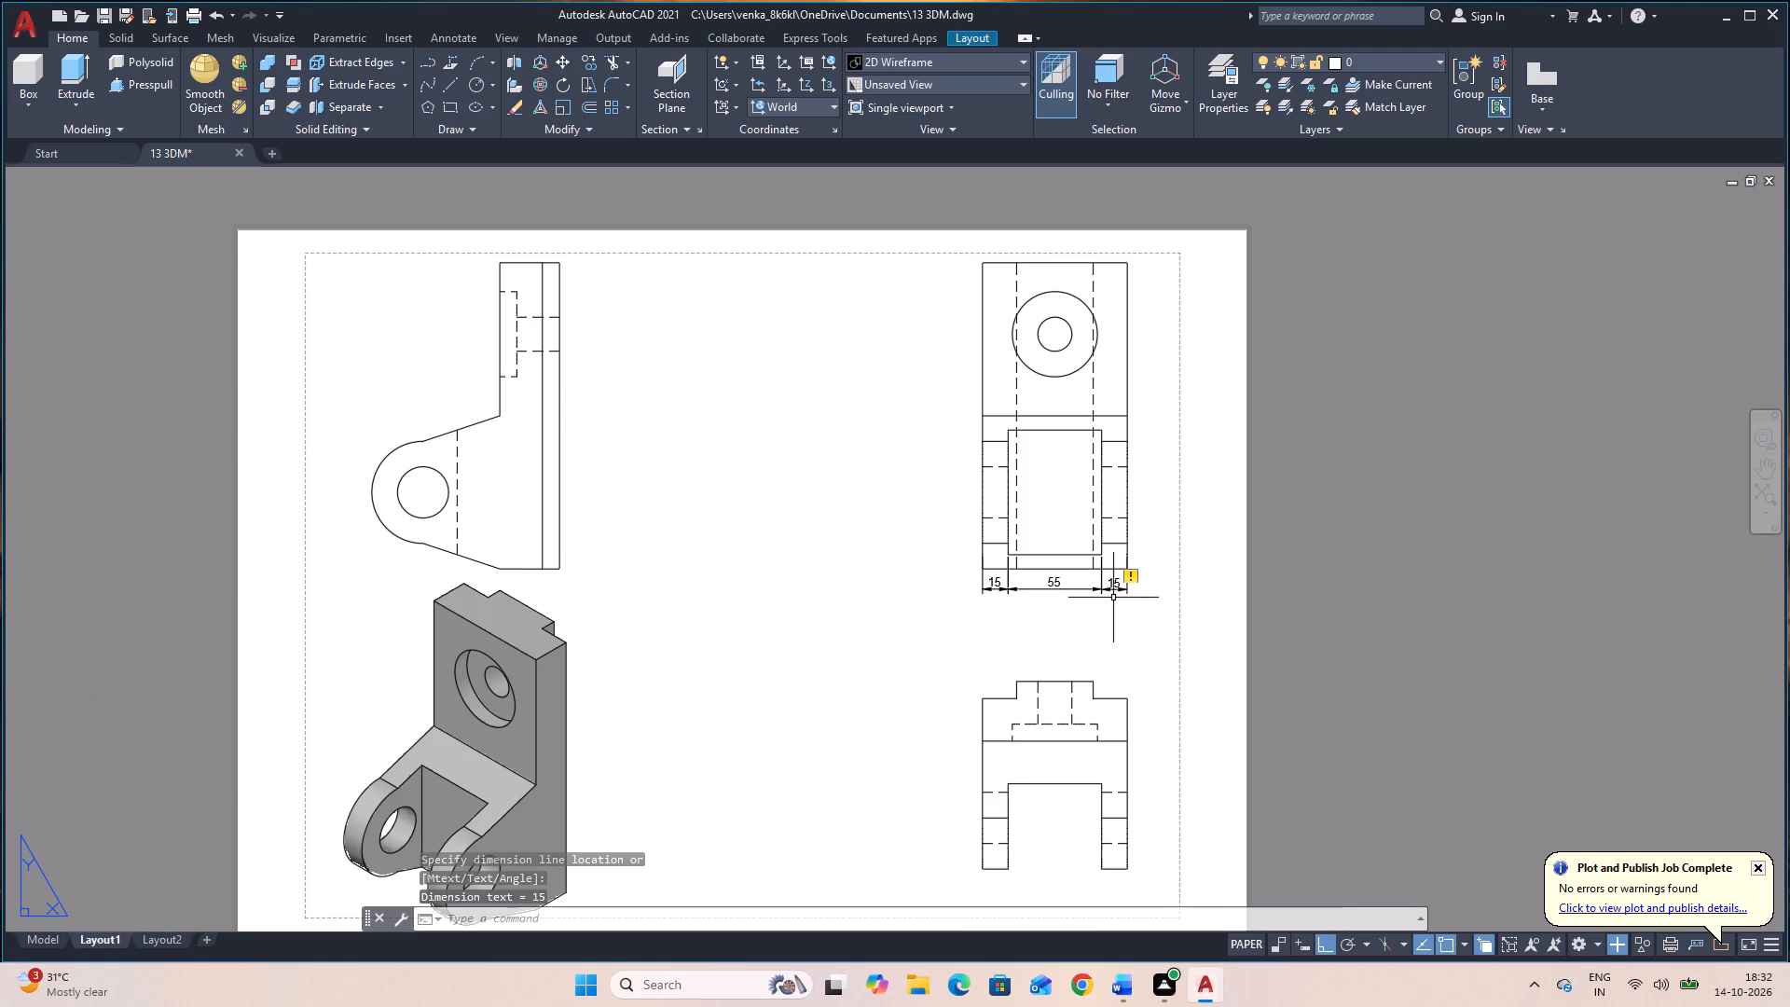
pyautogui.moveTo(945, 637); pyautogui.dragTo(968, 590, button='middle')
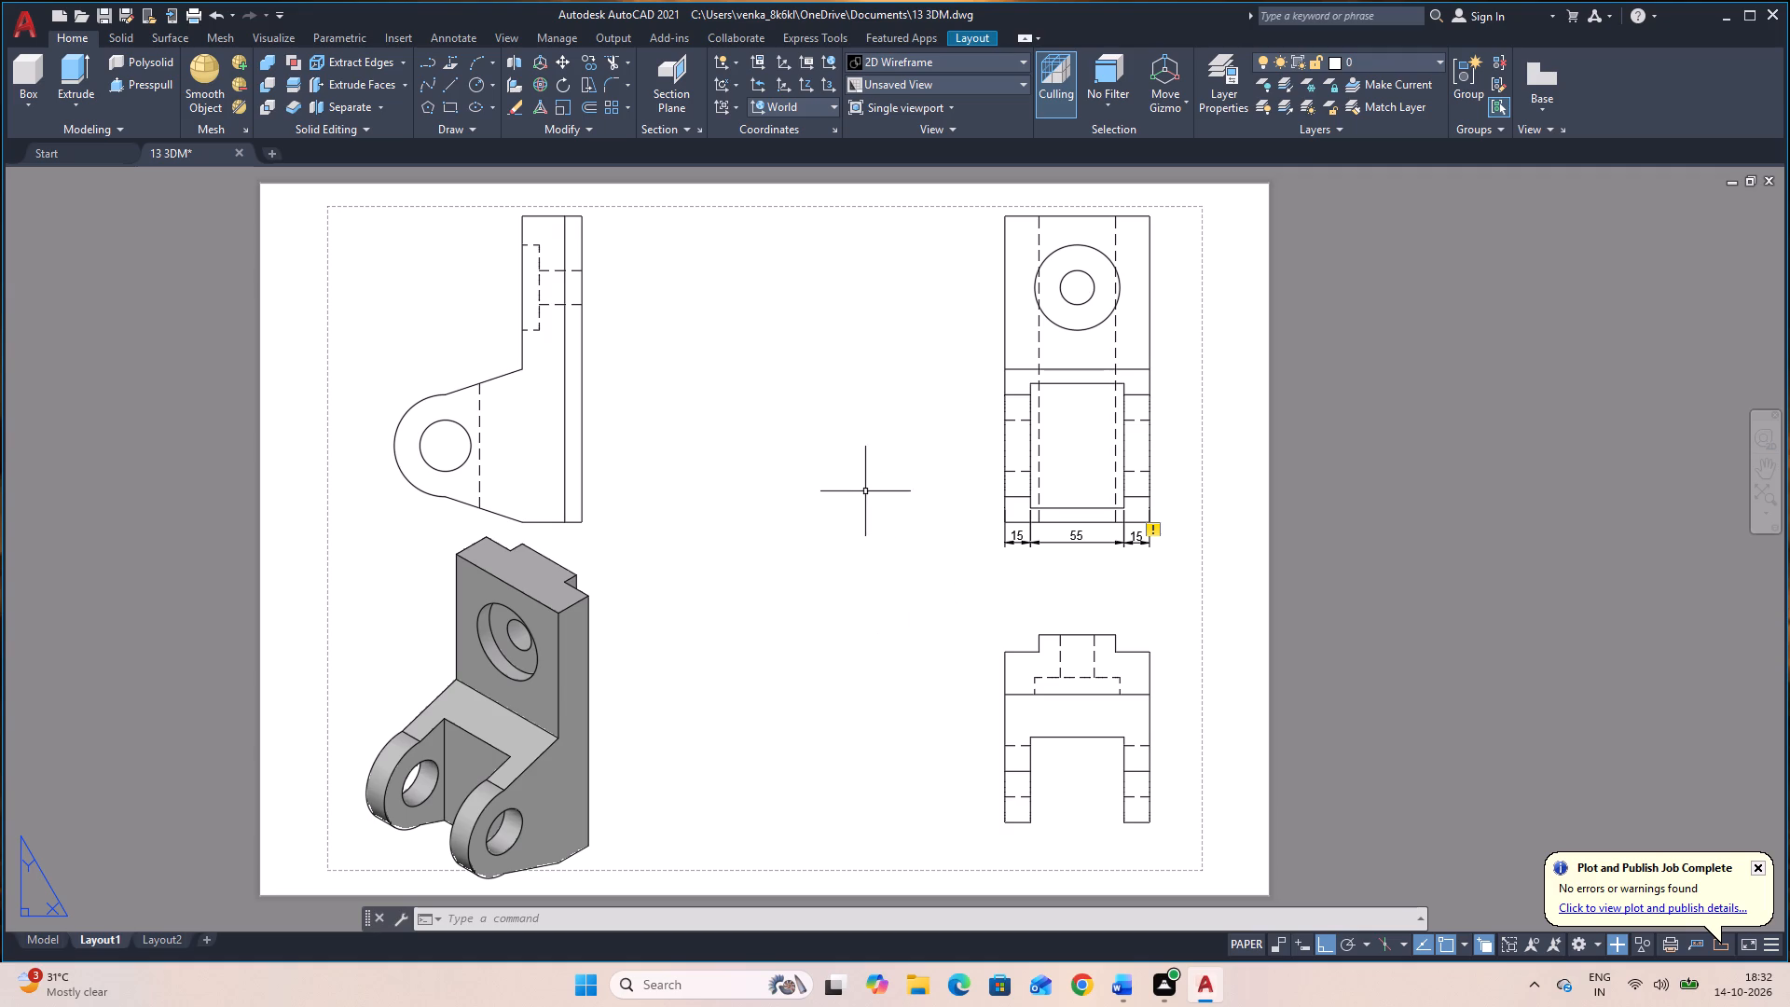
pyautogui.write('DD')
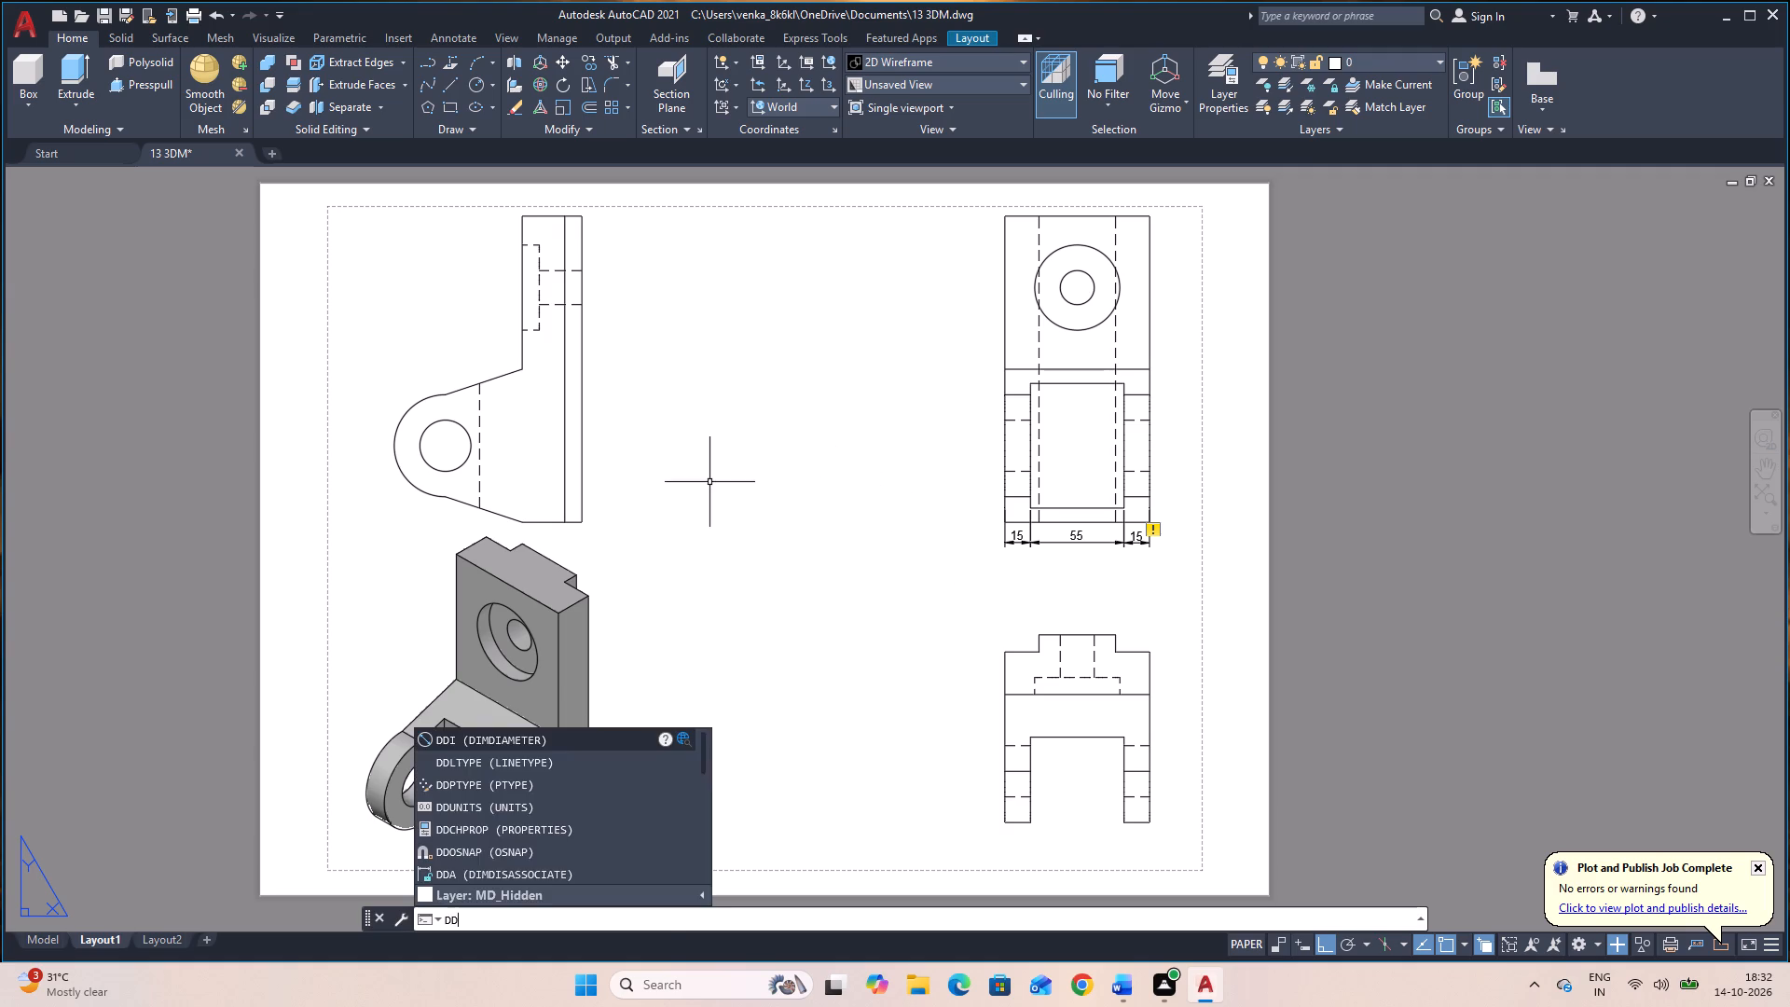
pyautogui.write('I')
pyautogui.press('space')
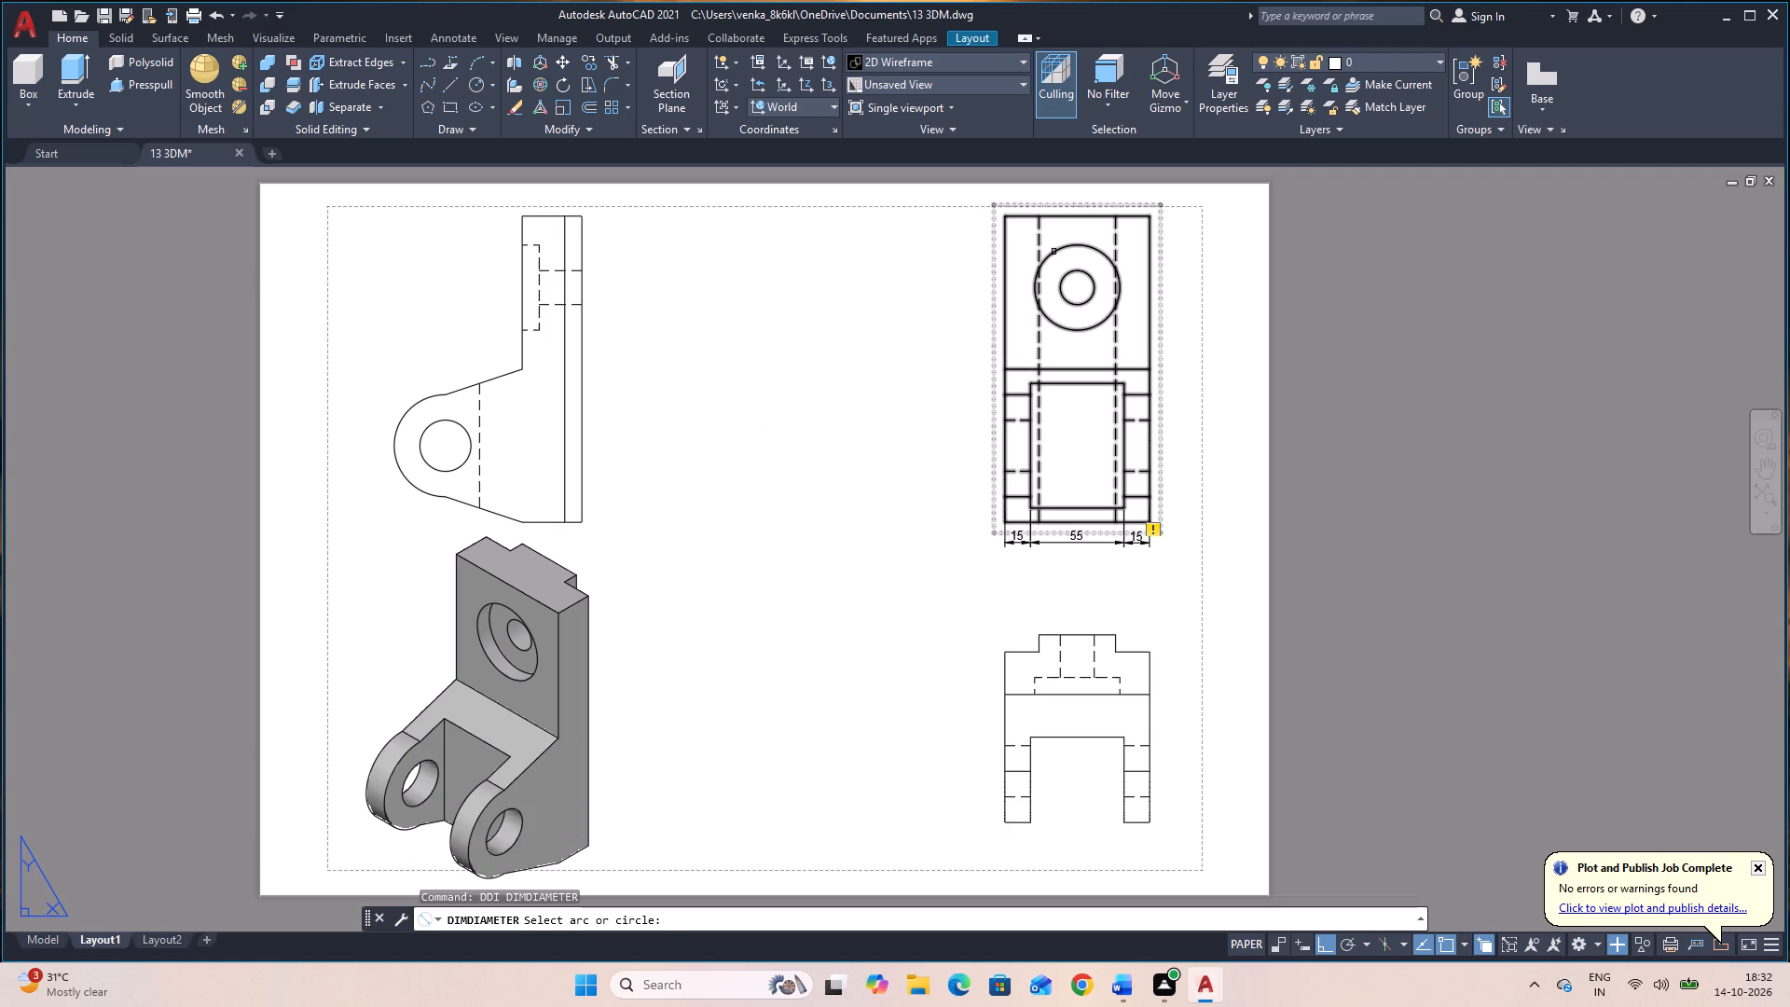
pyautogui.click(1057, 252)
pyautogui.click(962, 283)
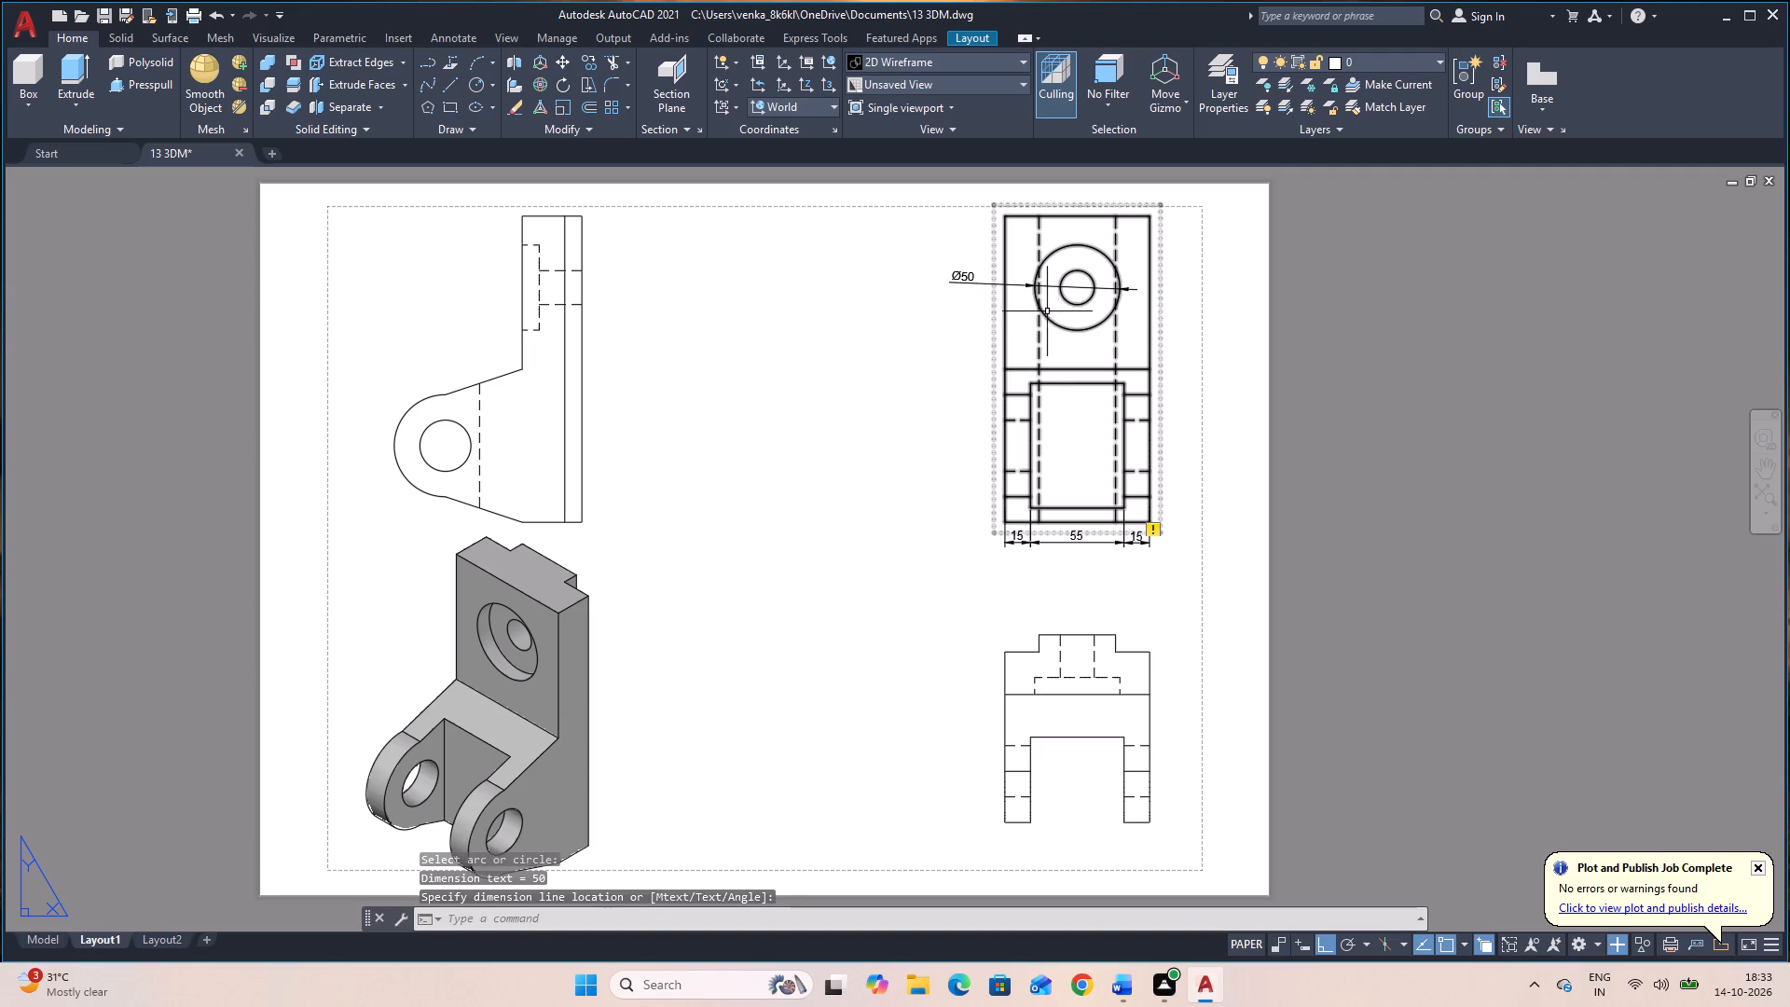
pyautogui.press('space')
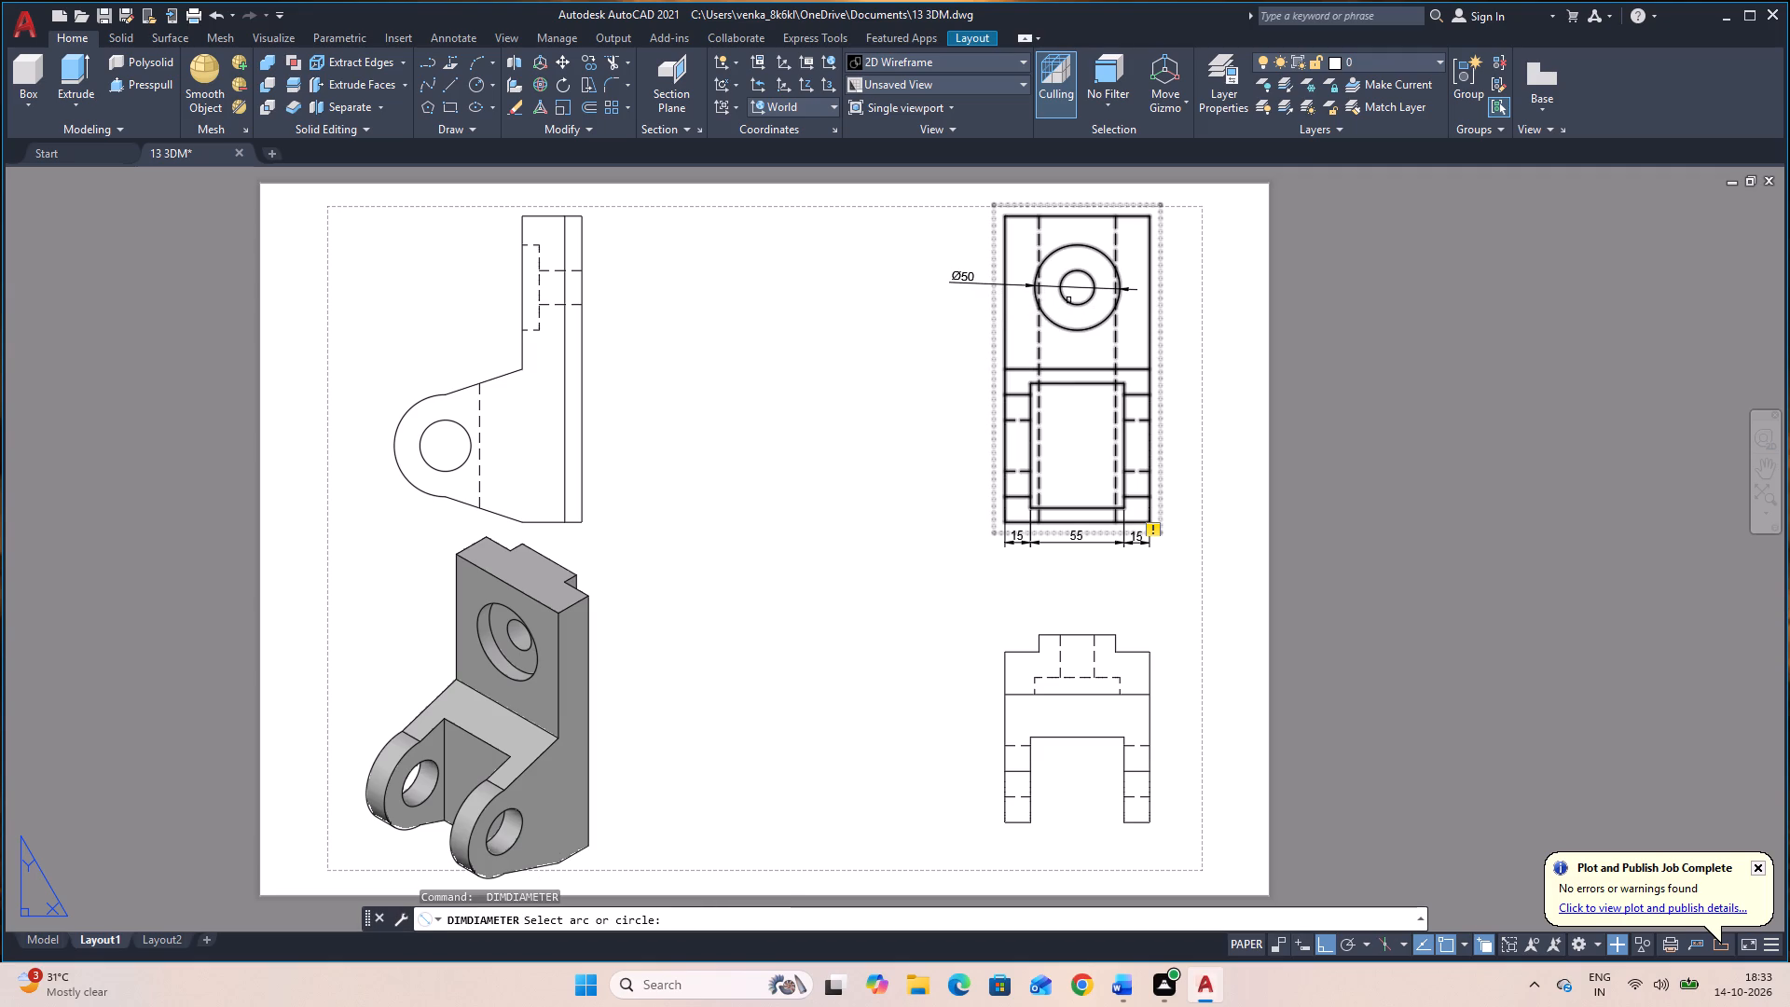
pyautogui.click(1069, 302)
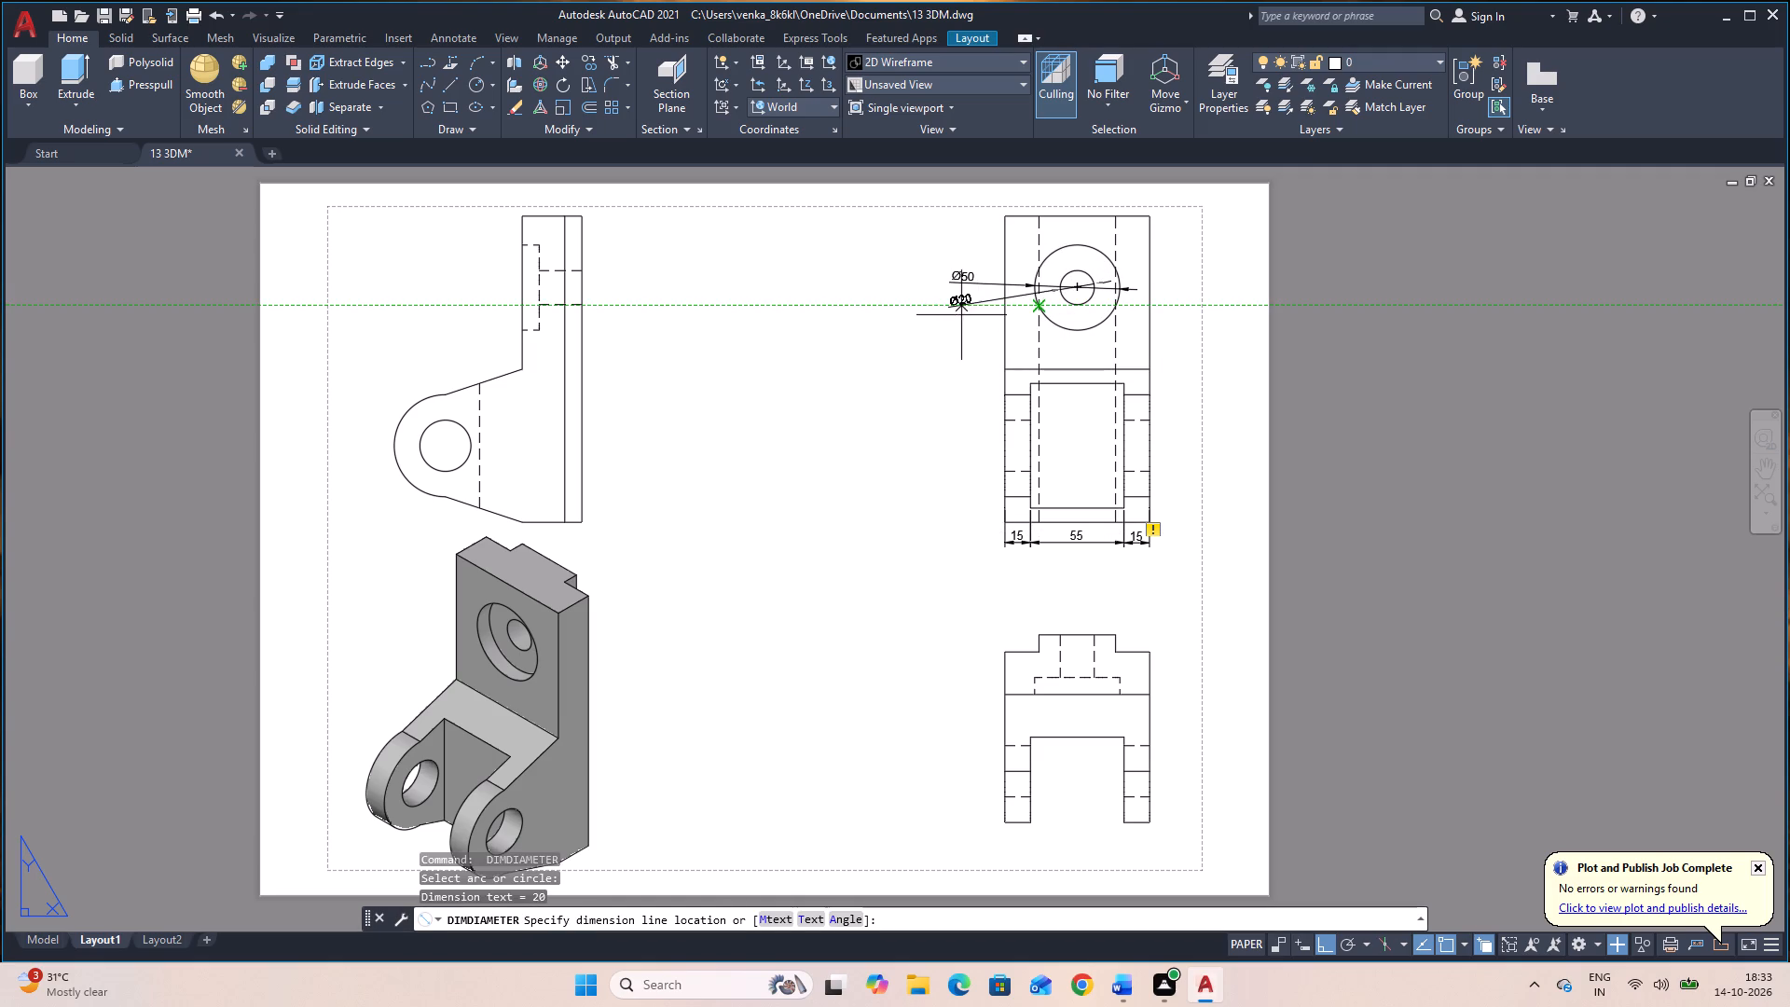
pyautogui.click(965, 317)
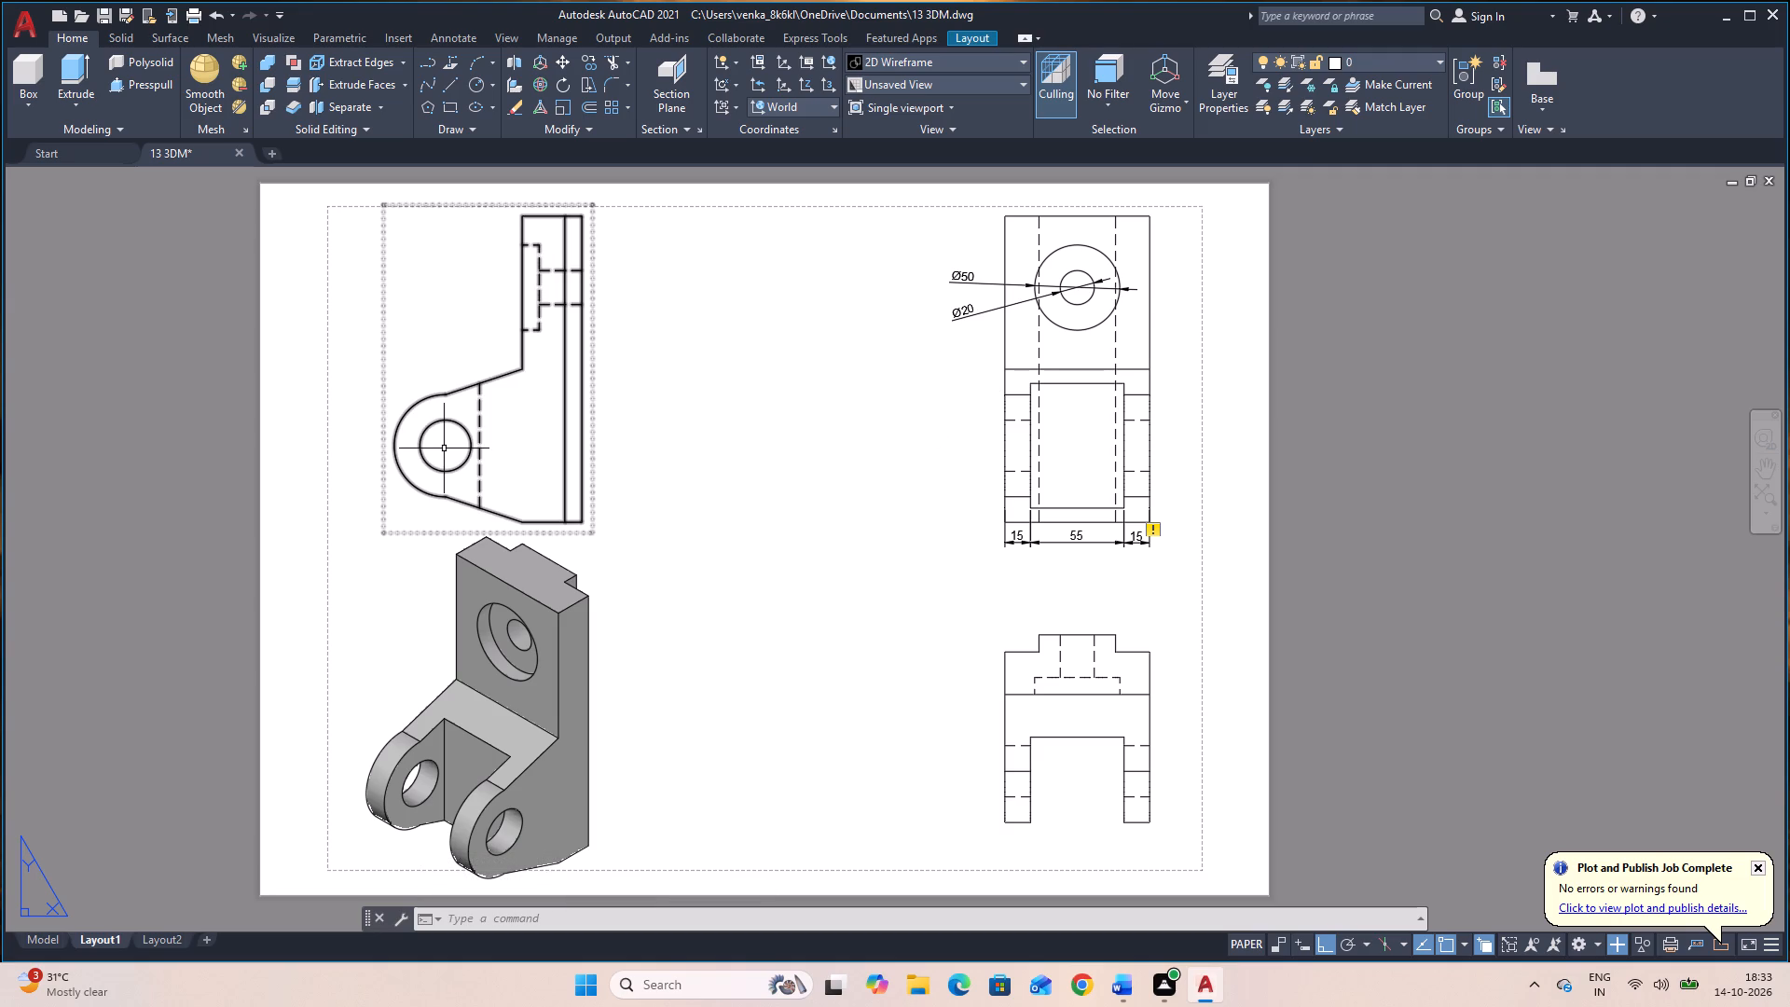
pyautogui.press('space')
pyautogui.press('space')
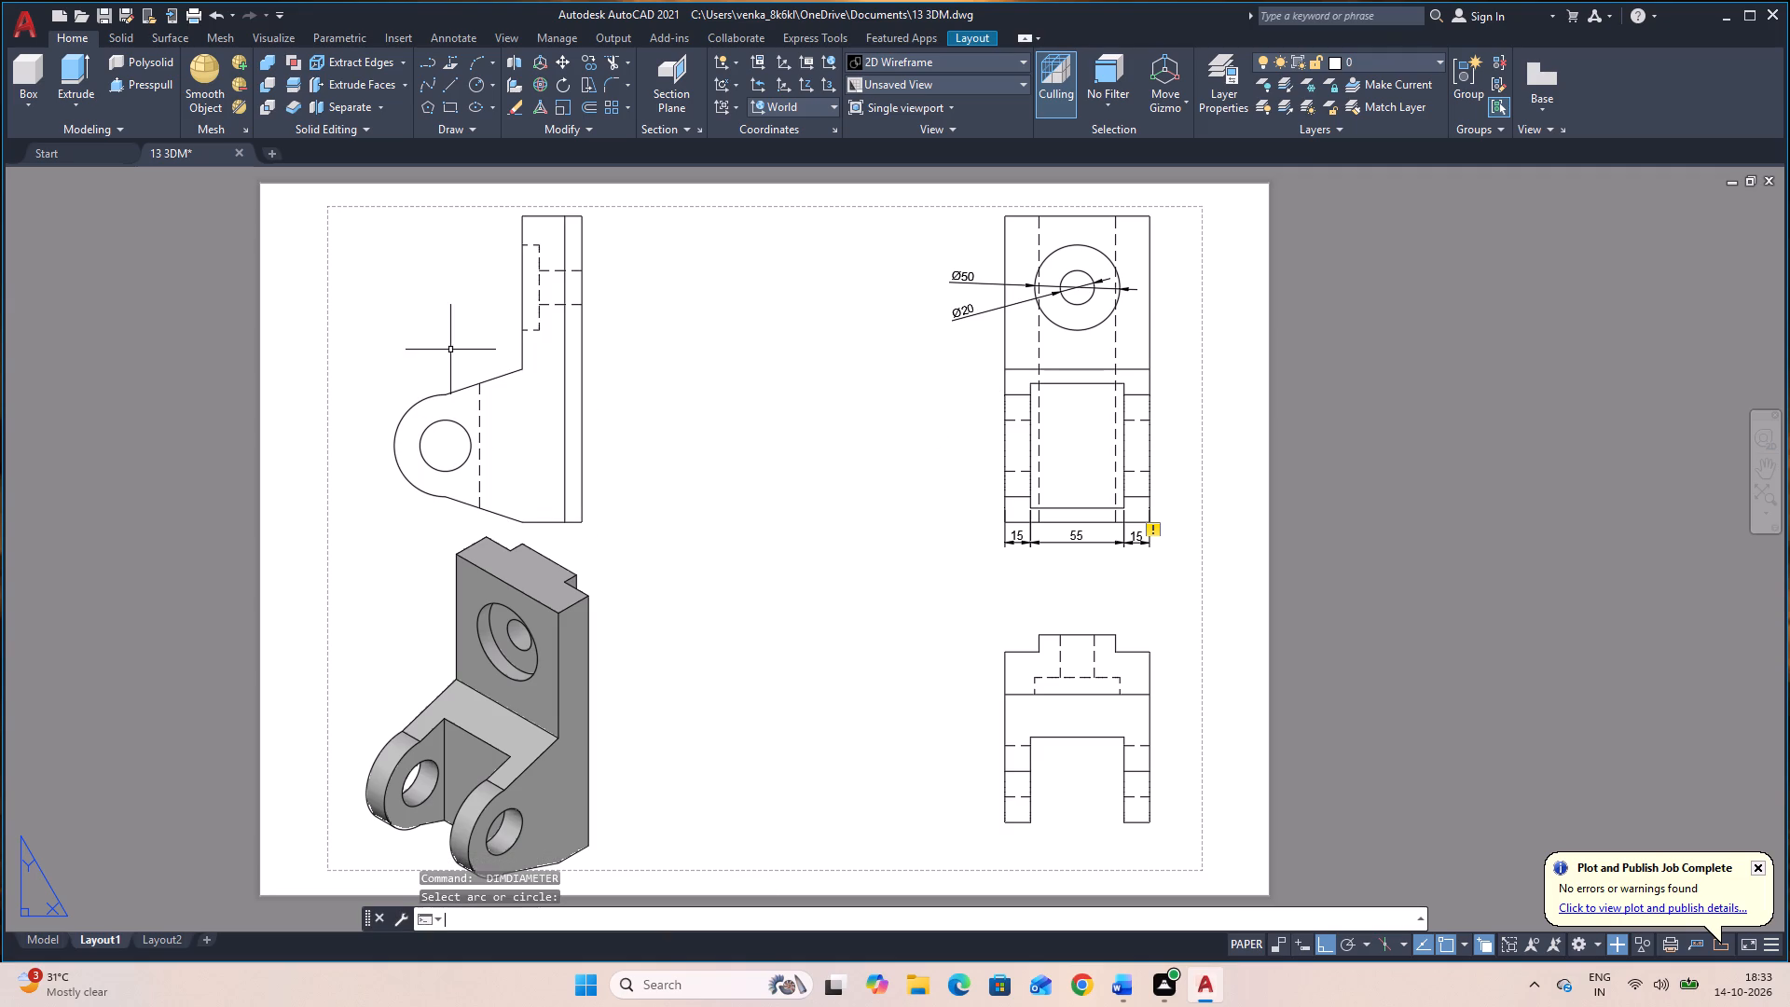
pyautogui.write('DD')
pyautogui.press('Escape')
# Dimension the horizontal distance from the lug hole centre to the back face in the side view, placed above the view.
pyautogui.write('DA')
pyautogui.press('l')
pyautogui.press('space')
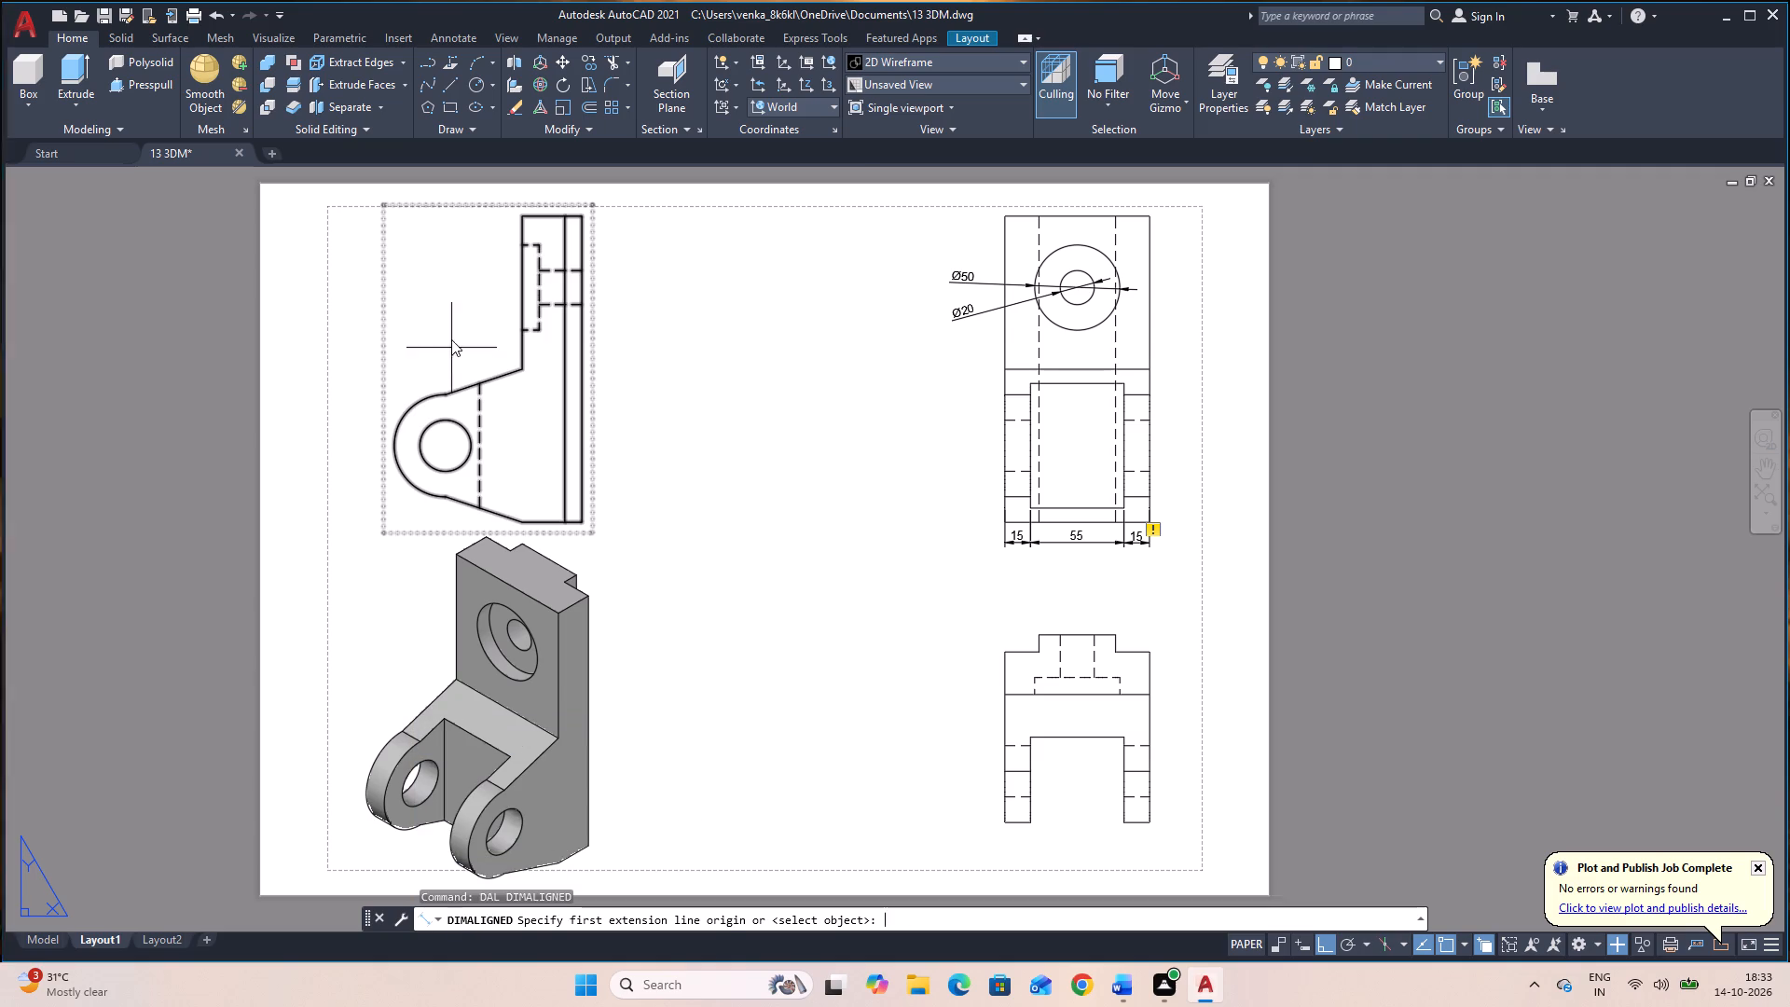
pyautogui.click(447, 448)
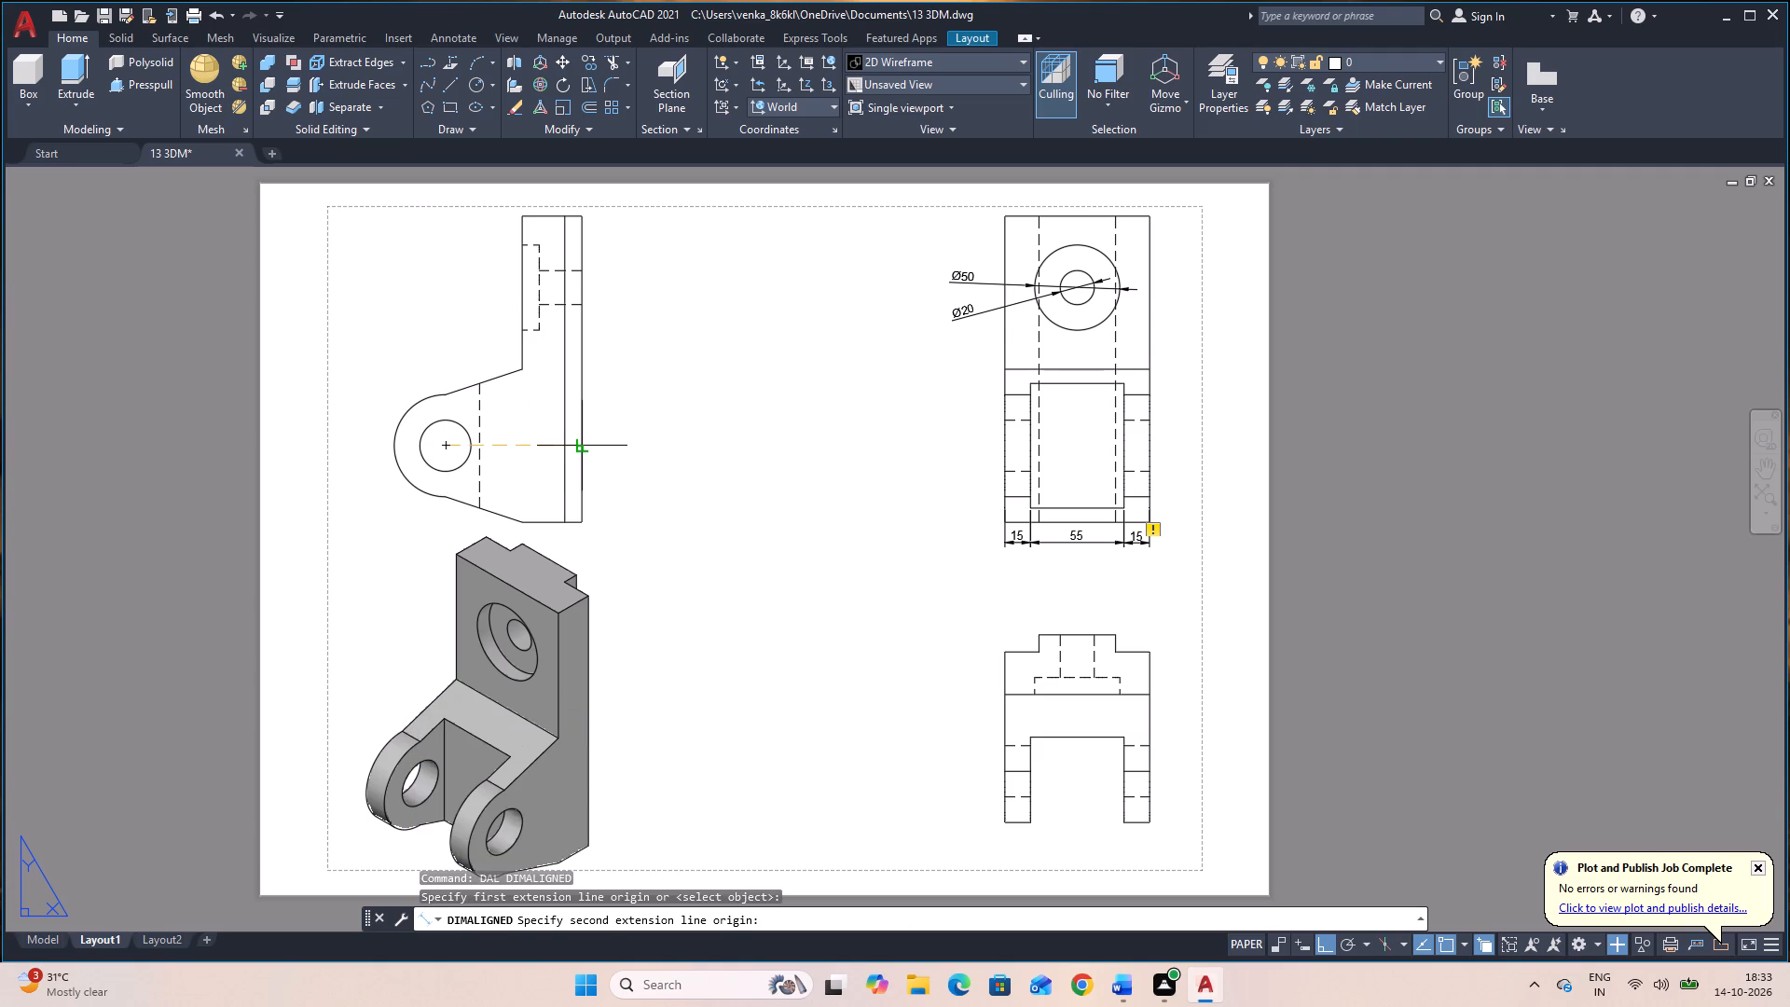
pyautogui.click(581, 450)
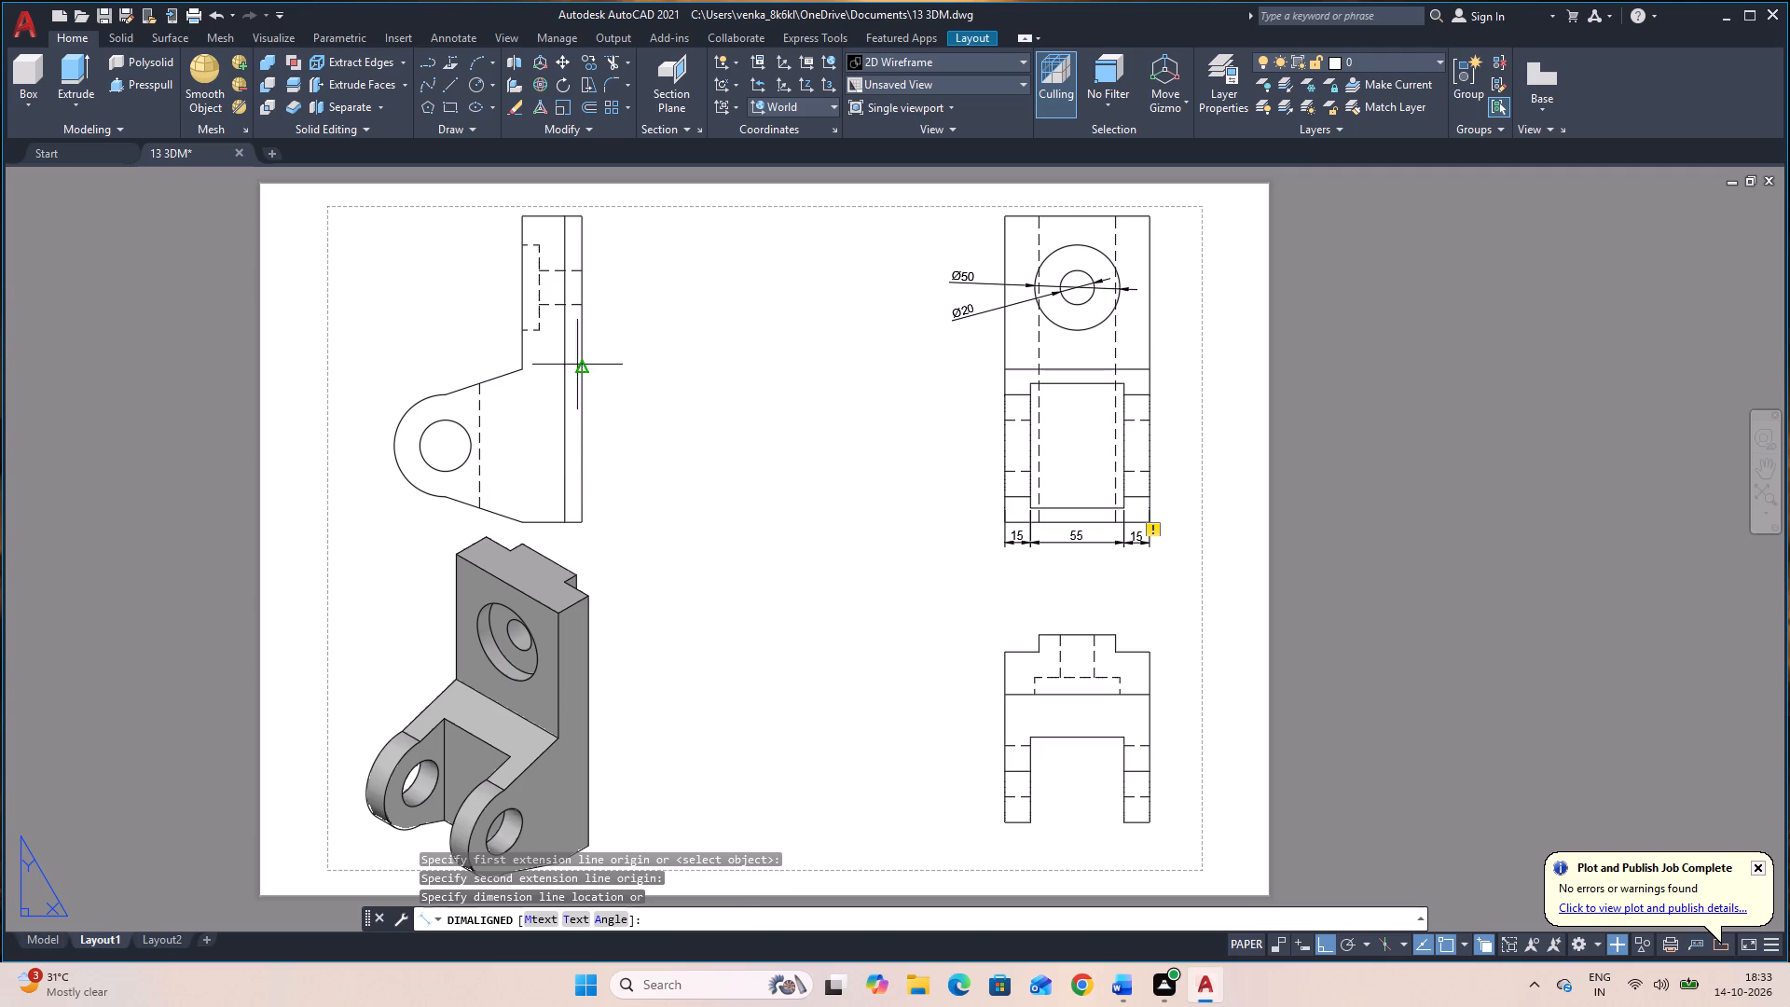
pyautogui.click(570, 203)
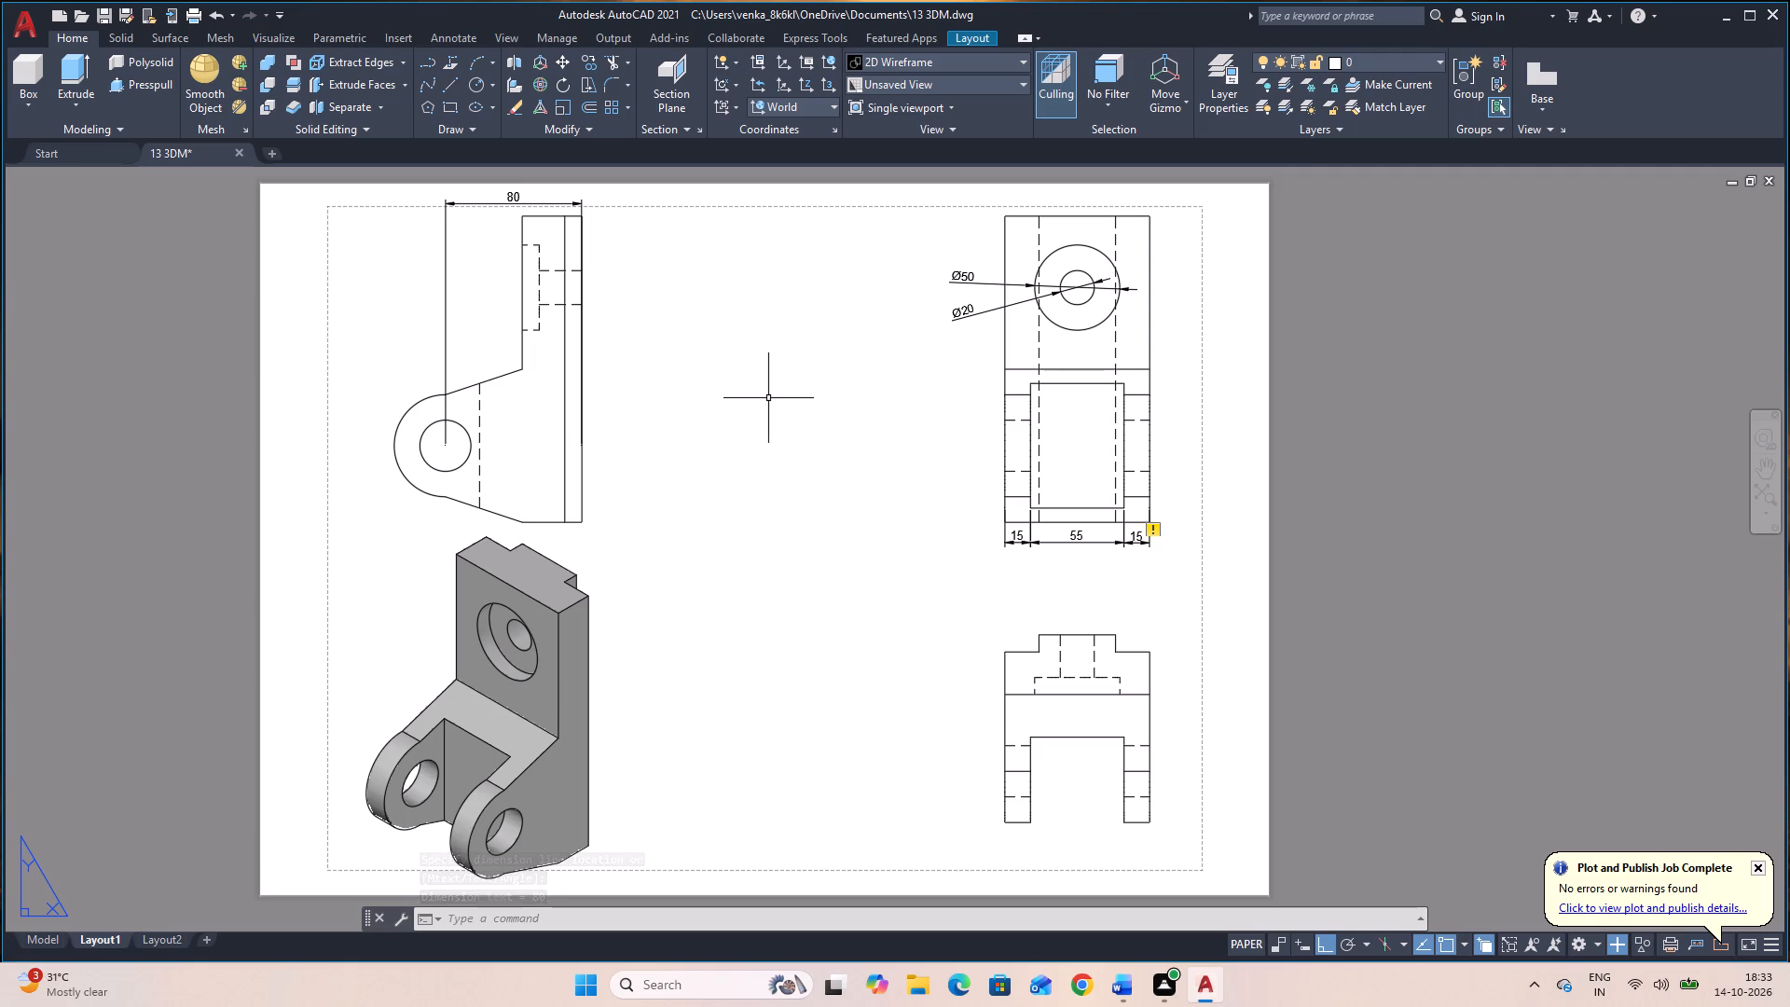
# Add a diameter dimension to the lug hole in the side view, with its text left of the lug.
pyautogui.write('DDI')
pyautogui.press('space')
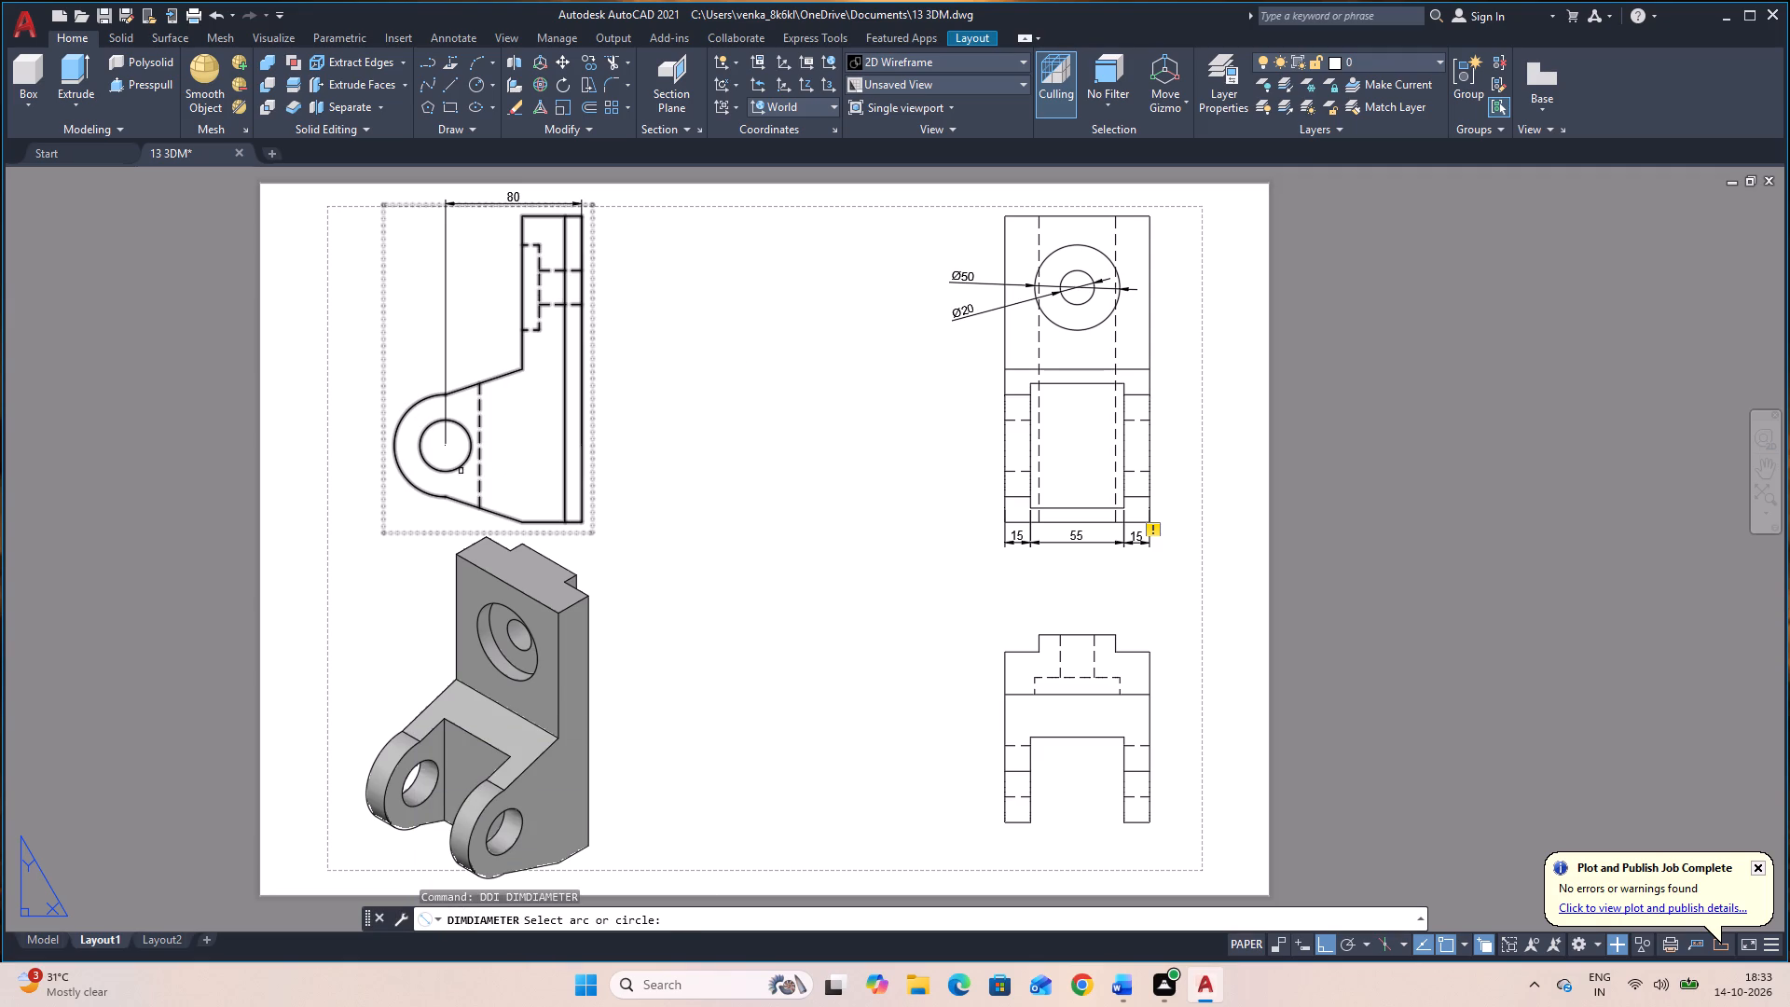
pyautogui.click(457, 468)
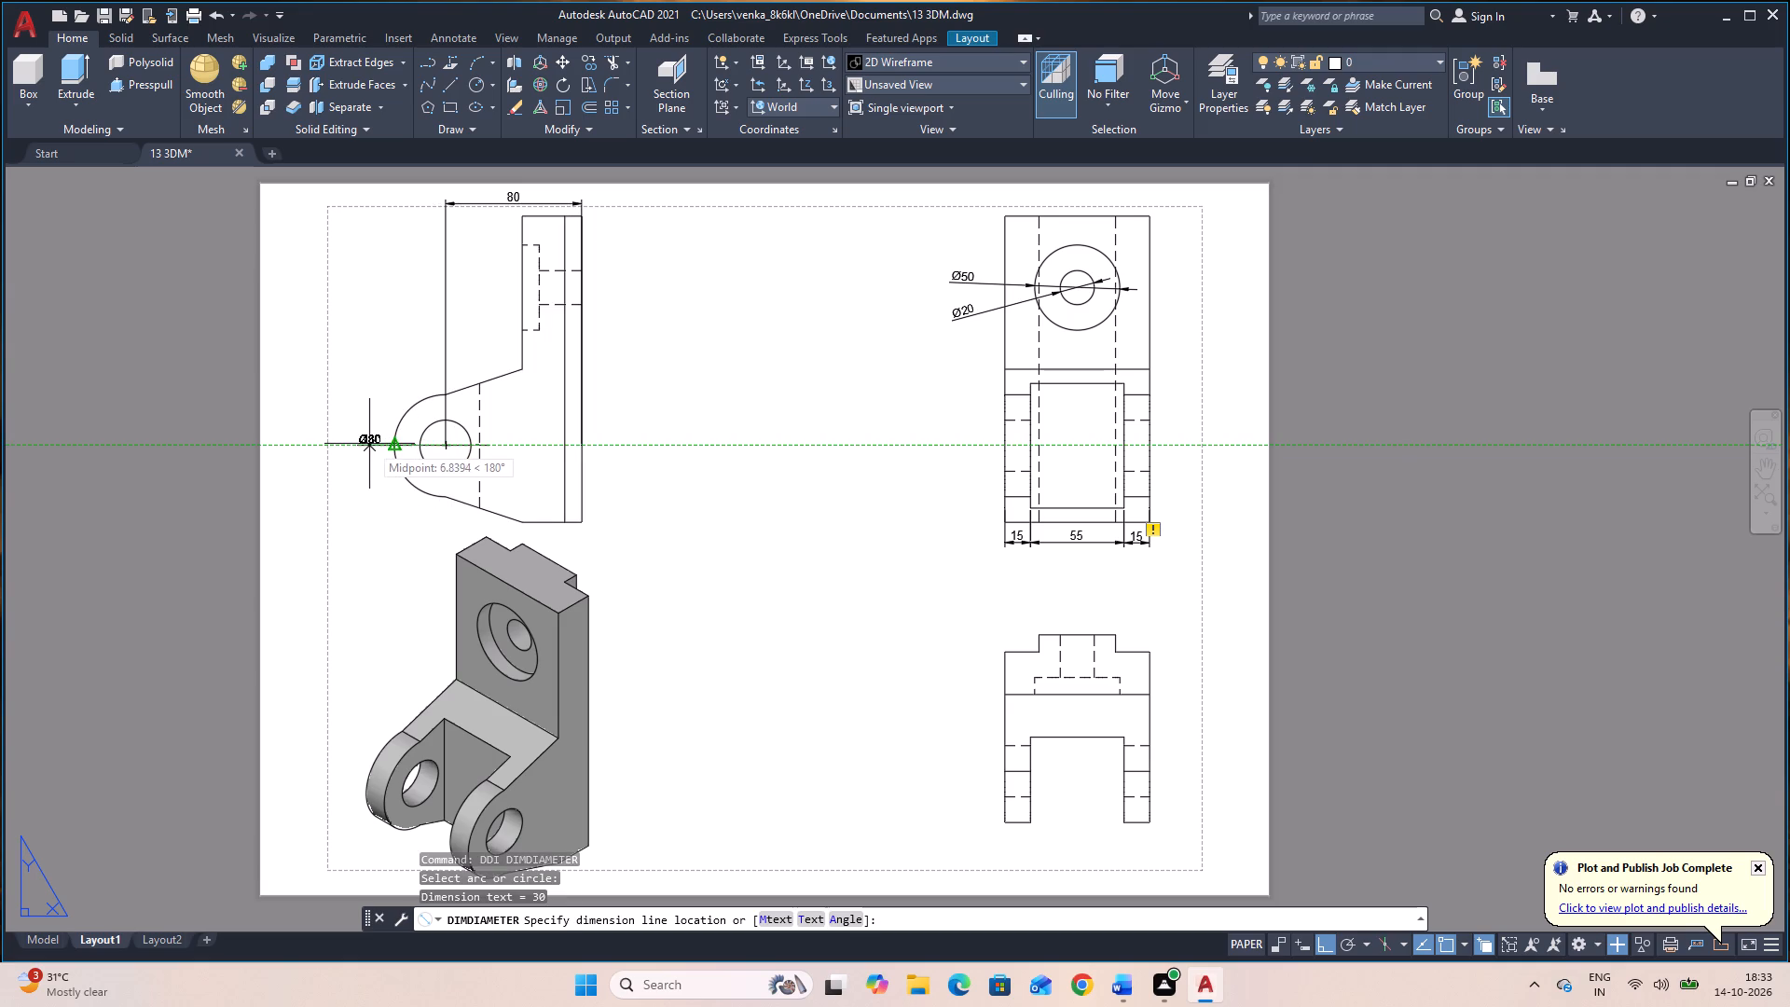
pyautogui.click(369, 444)
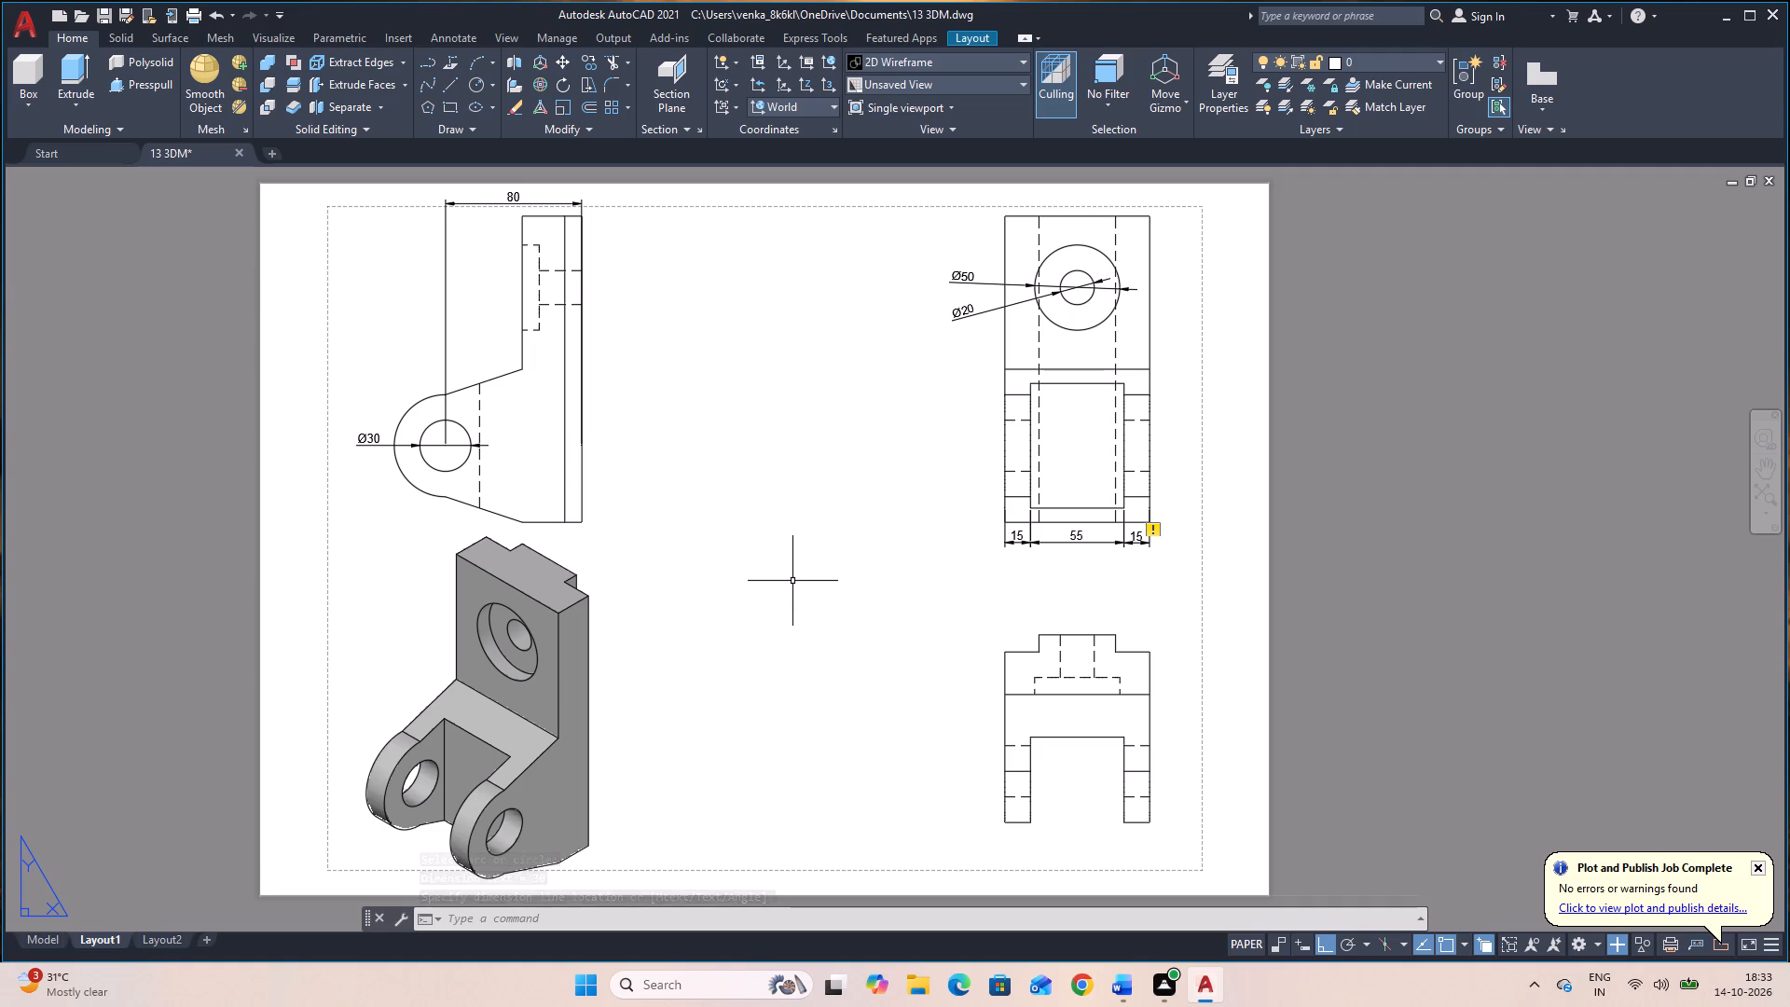
pyautogui.press('space')
pyautogui.press('space')
# Add an aligned dimension for the overall width of the view beneath the front view, placed below that view.
pyautogui.write('DA')
pyautogui.press('l')
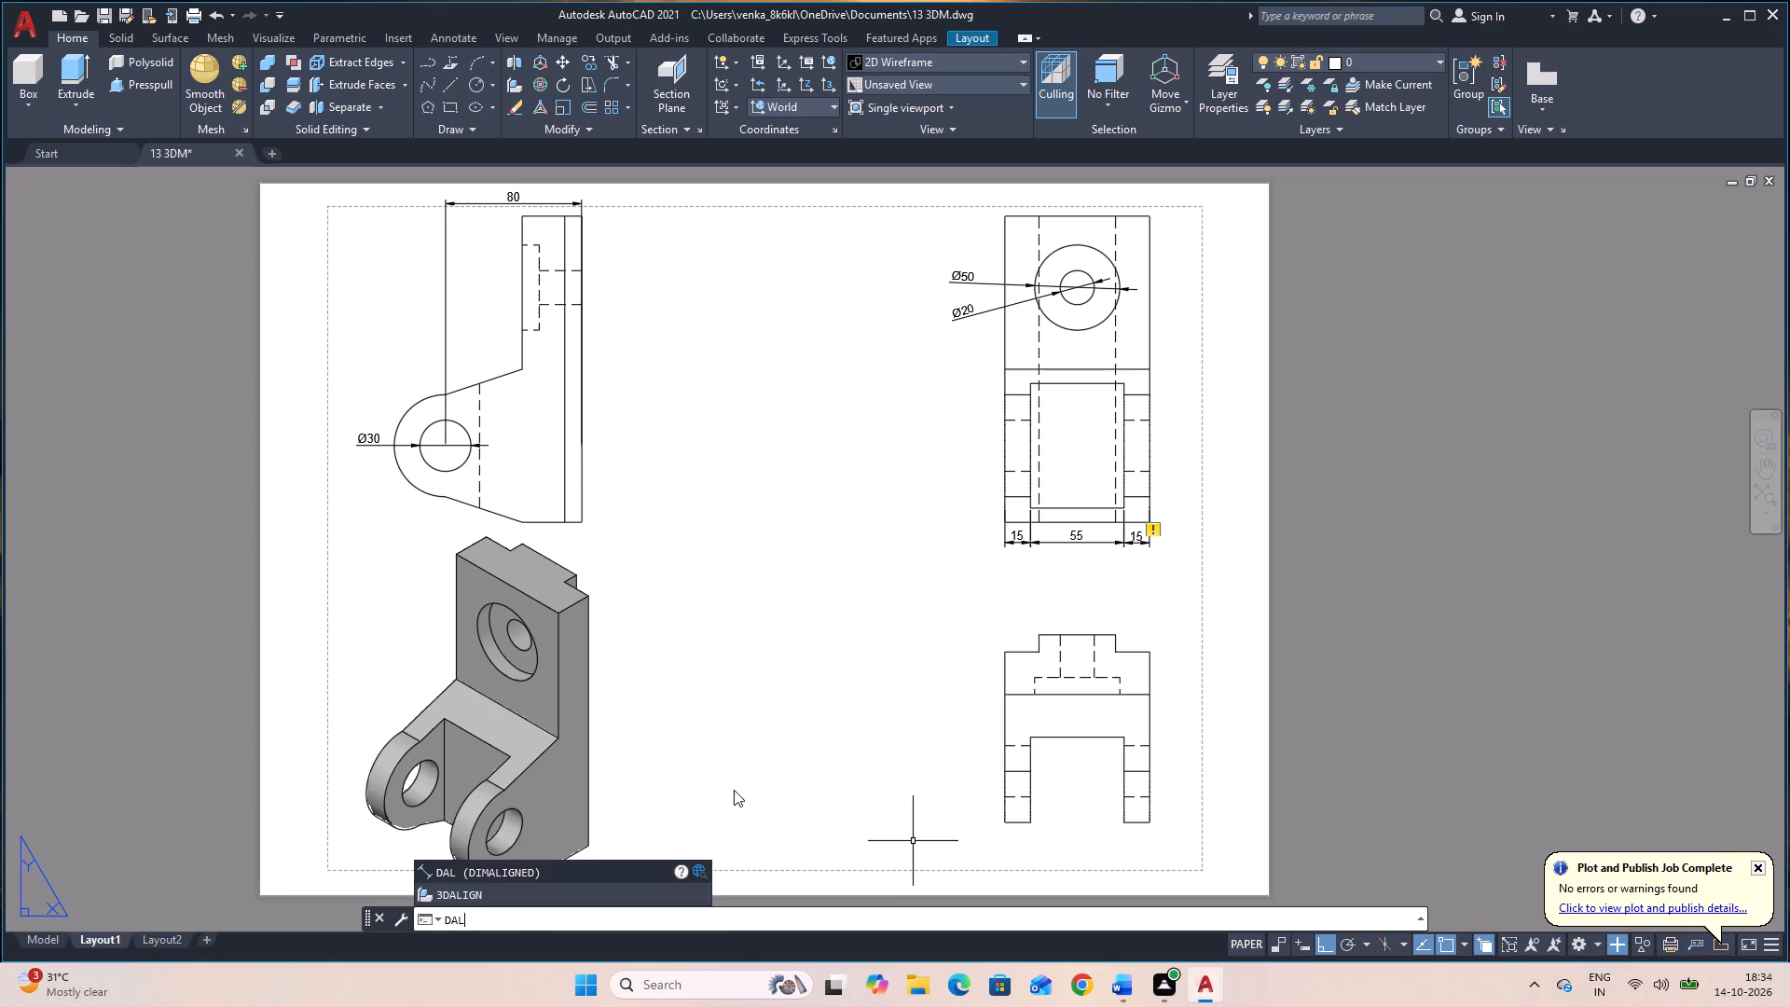
pyautogui.press('space')
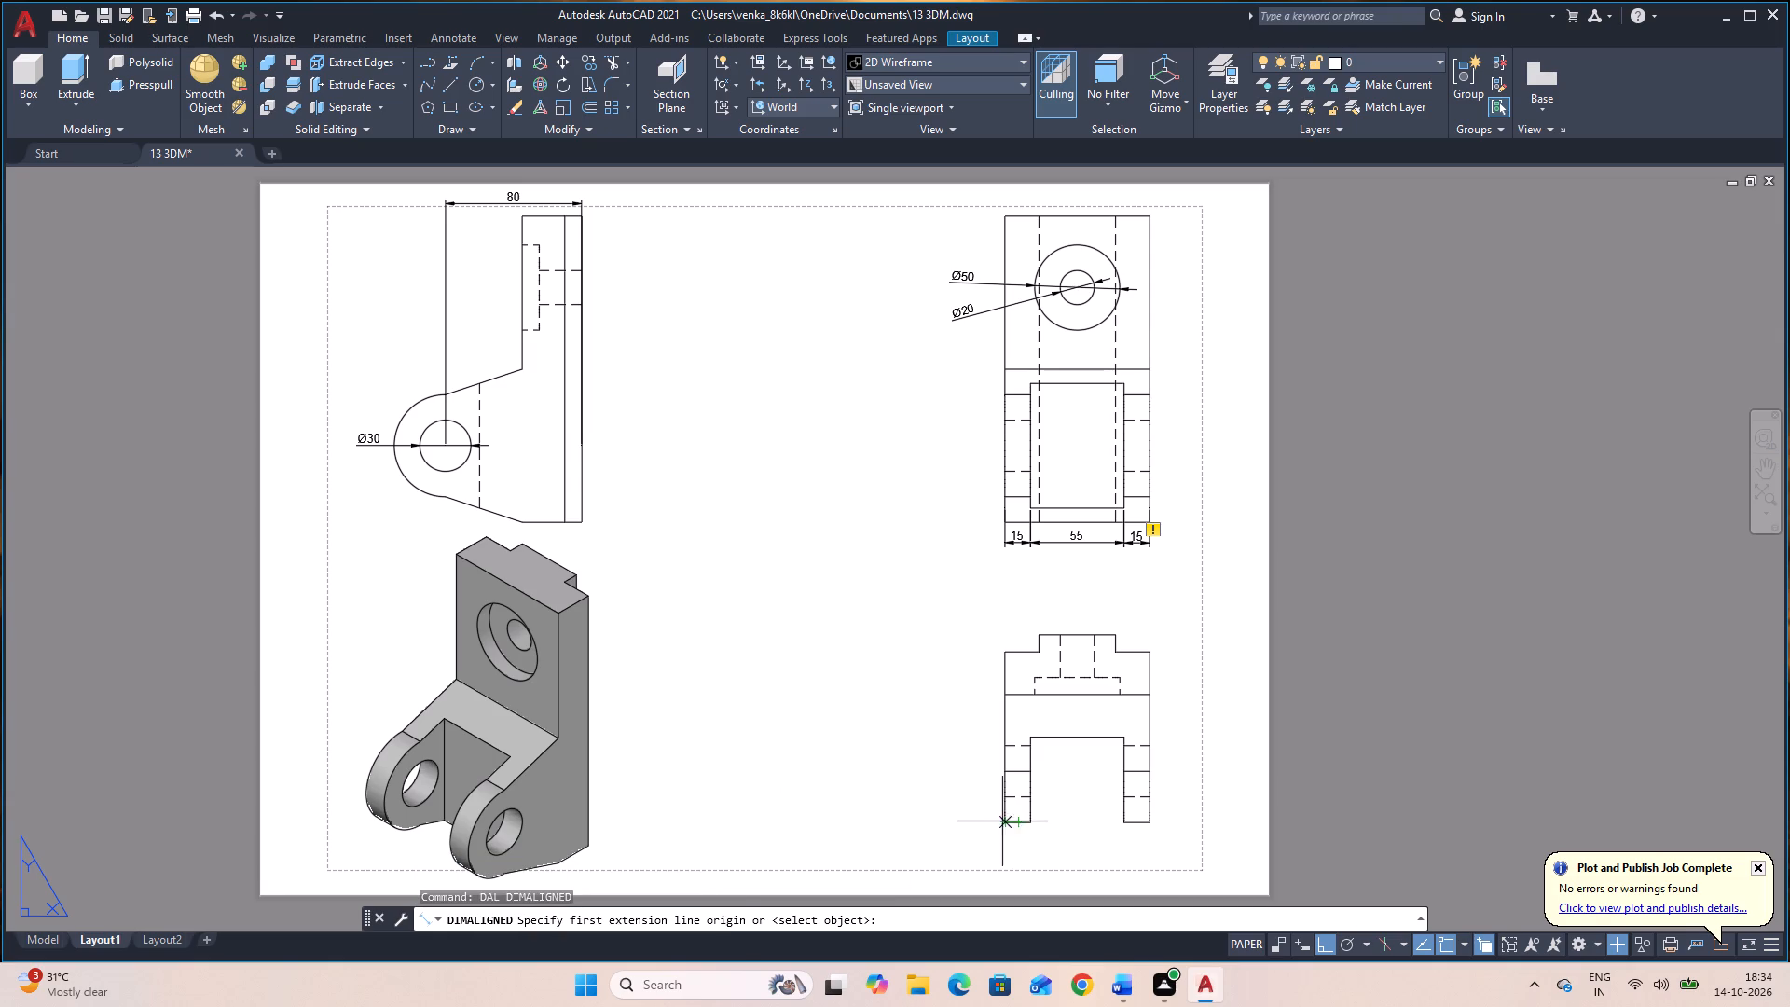
pyautogui.click(1002, 822)
pyautogui.click(1146, 821)
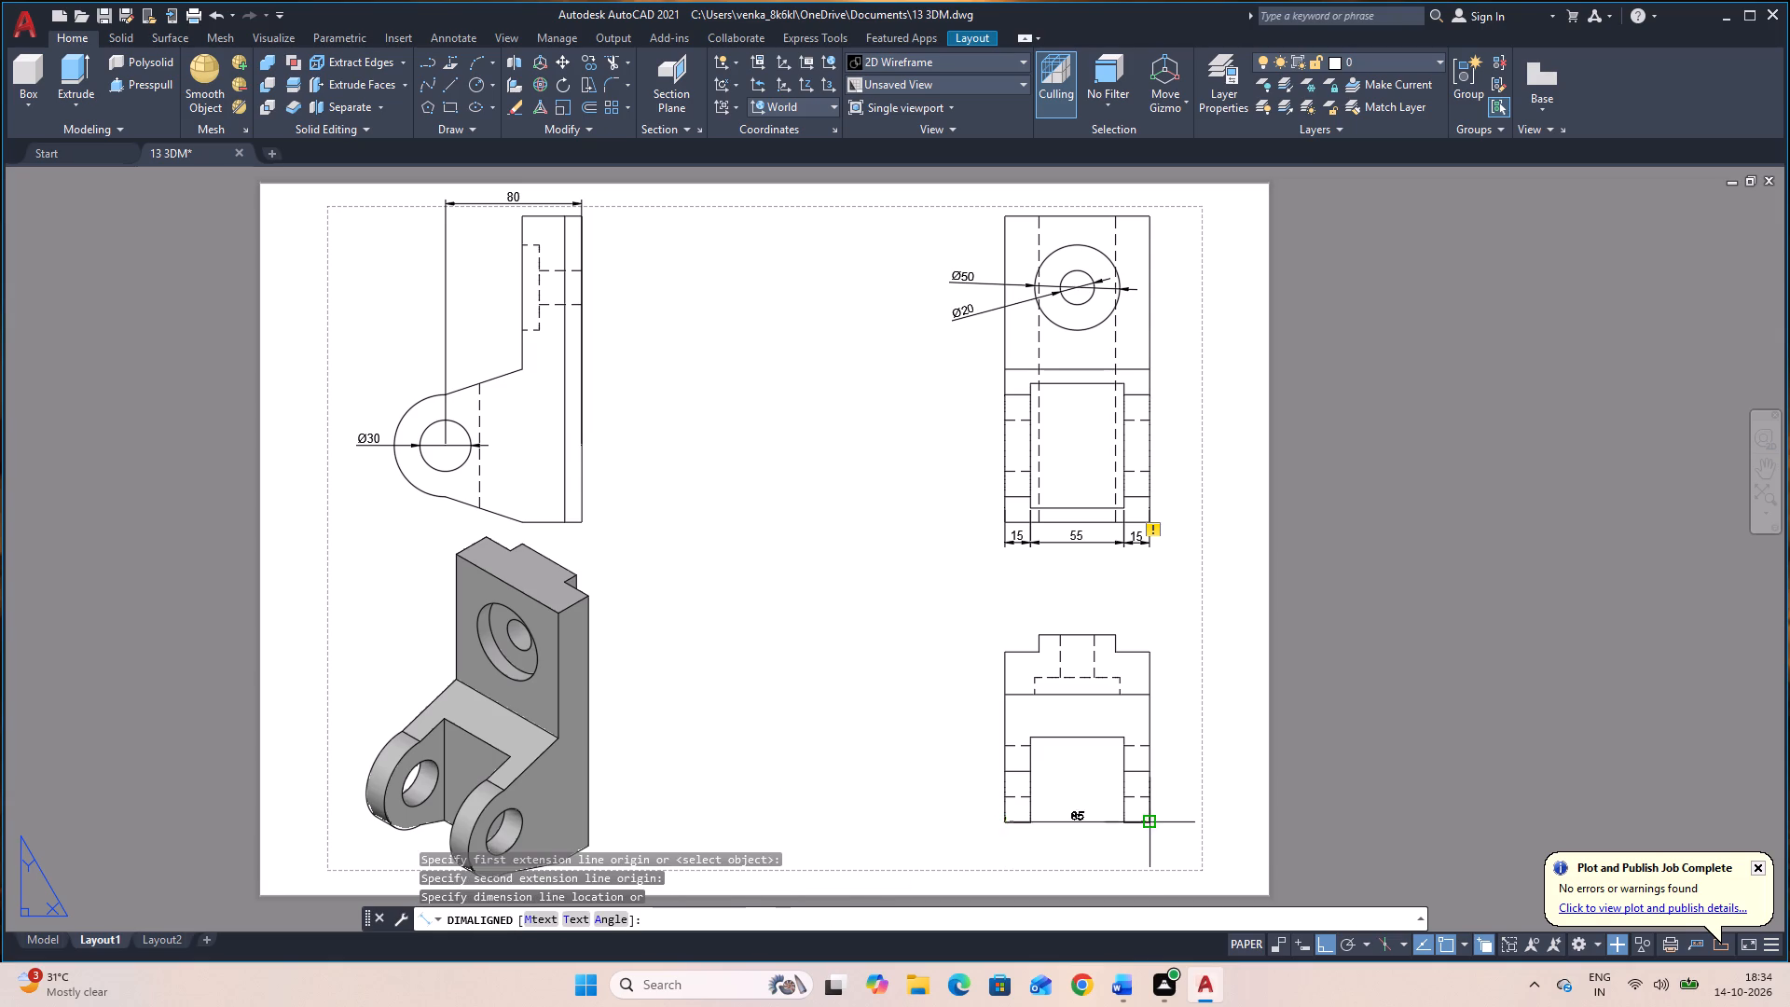
pyautogui.click(1142, 841)
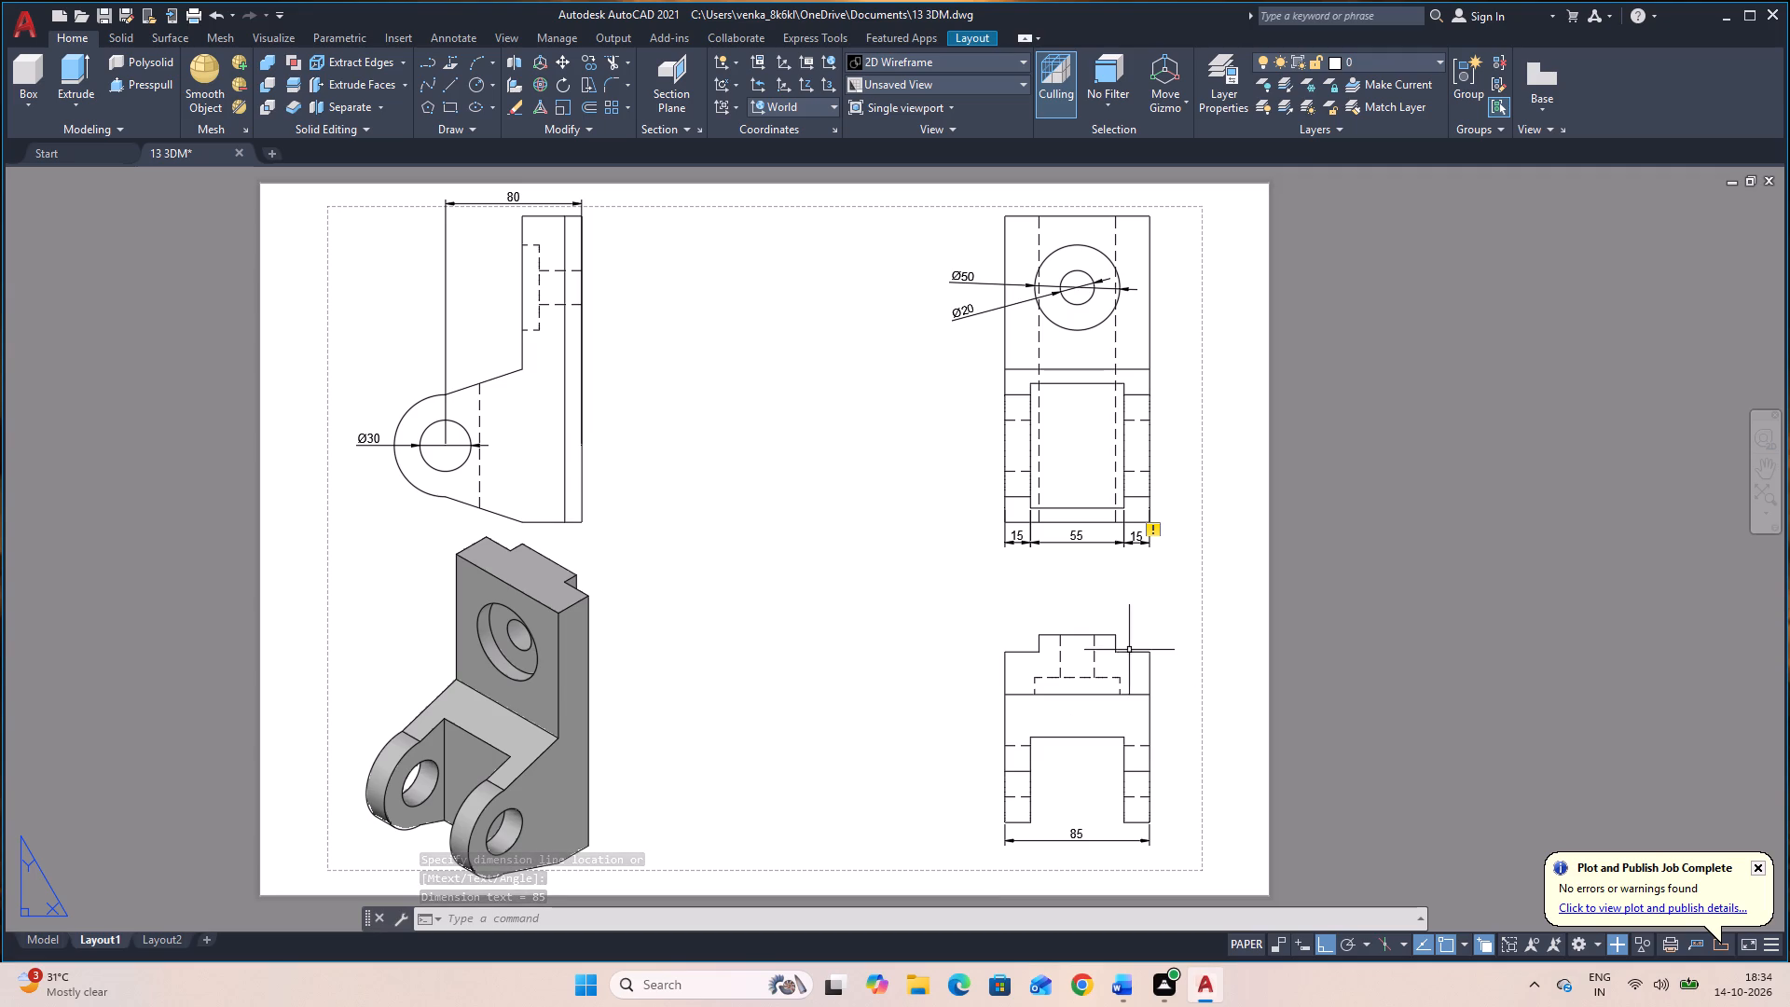
# Add aligned dimensions for the right and left shoulder widths, placed above the view beneath the front view.
pyautogui.press('space')
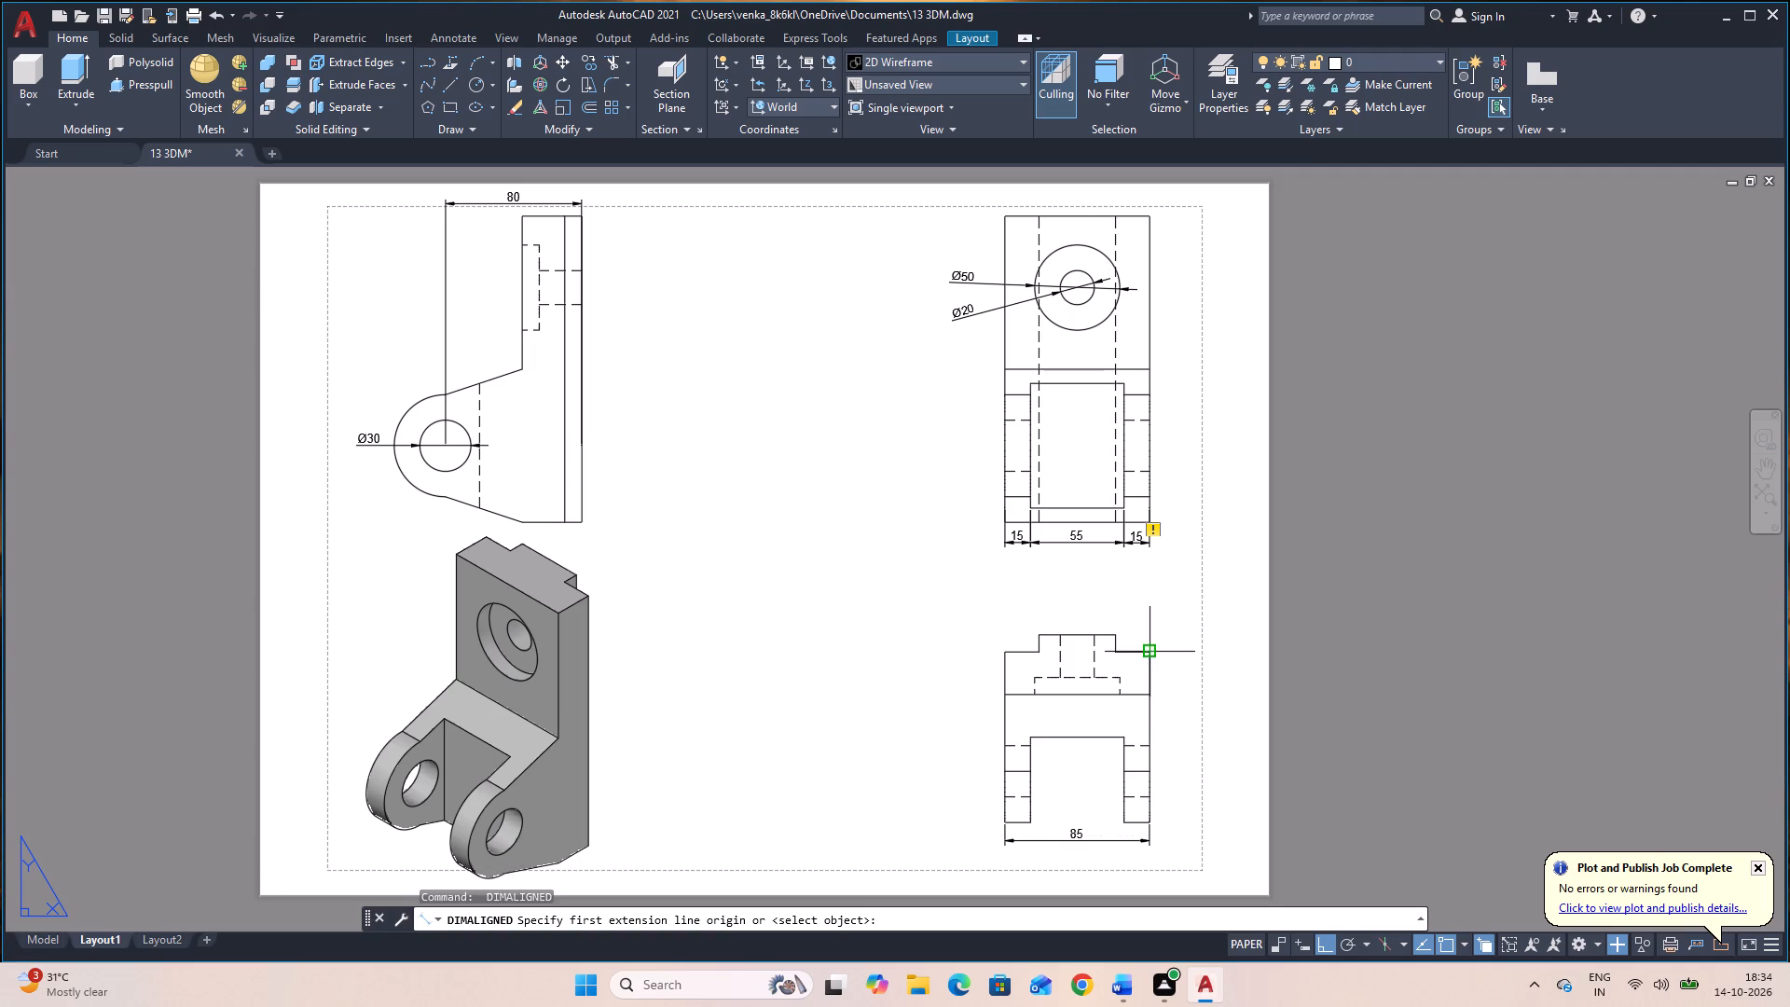
pyautogui.click(1149, 653)
pyautogui.click(1118, 655)
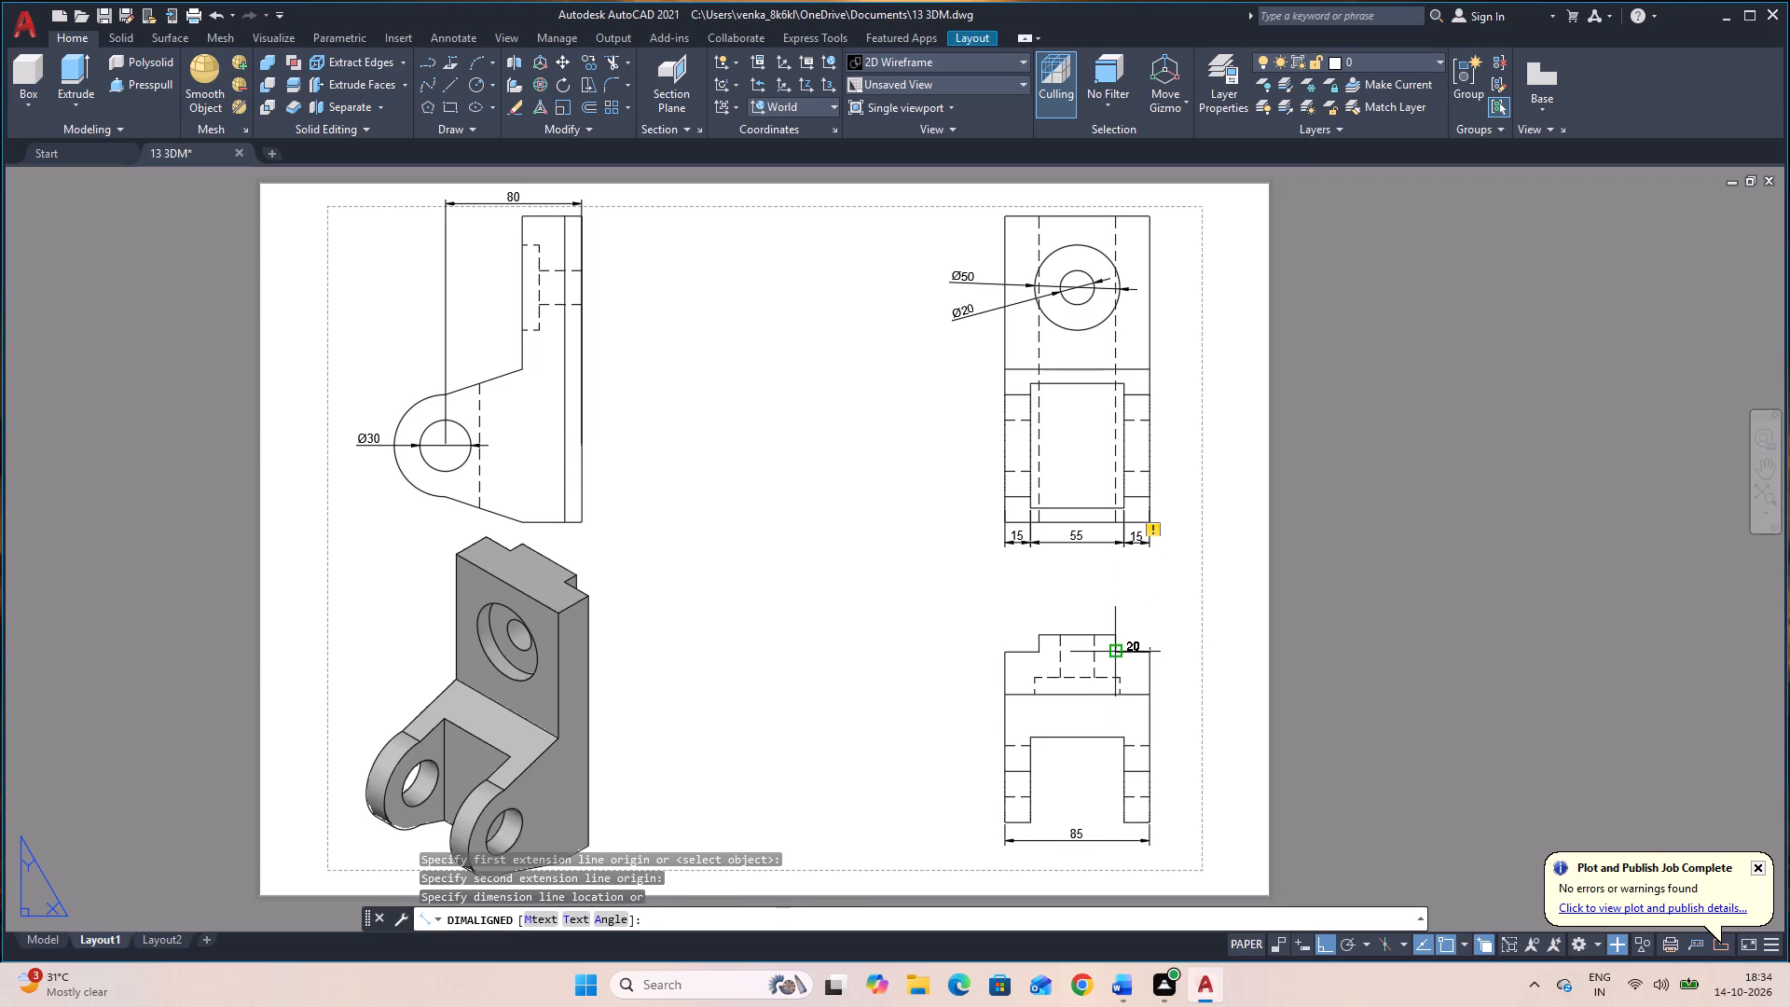
pyautogui.click(1119, 619)
pyautogui.press('space')
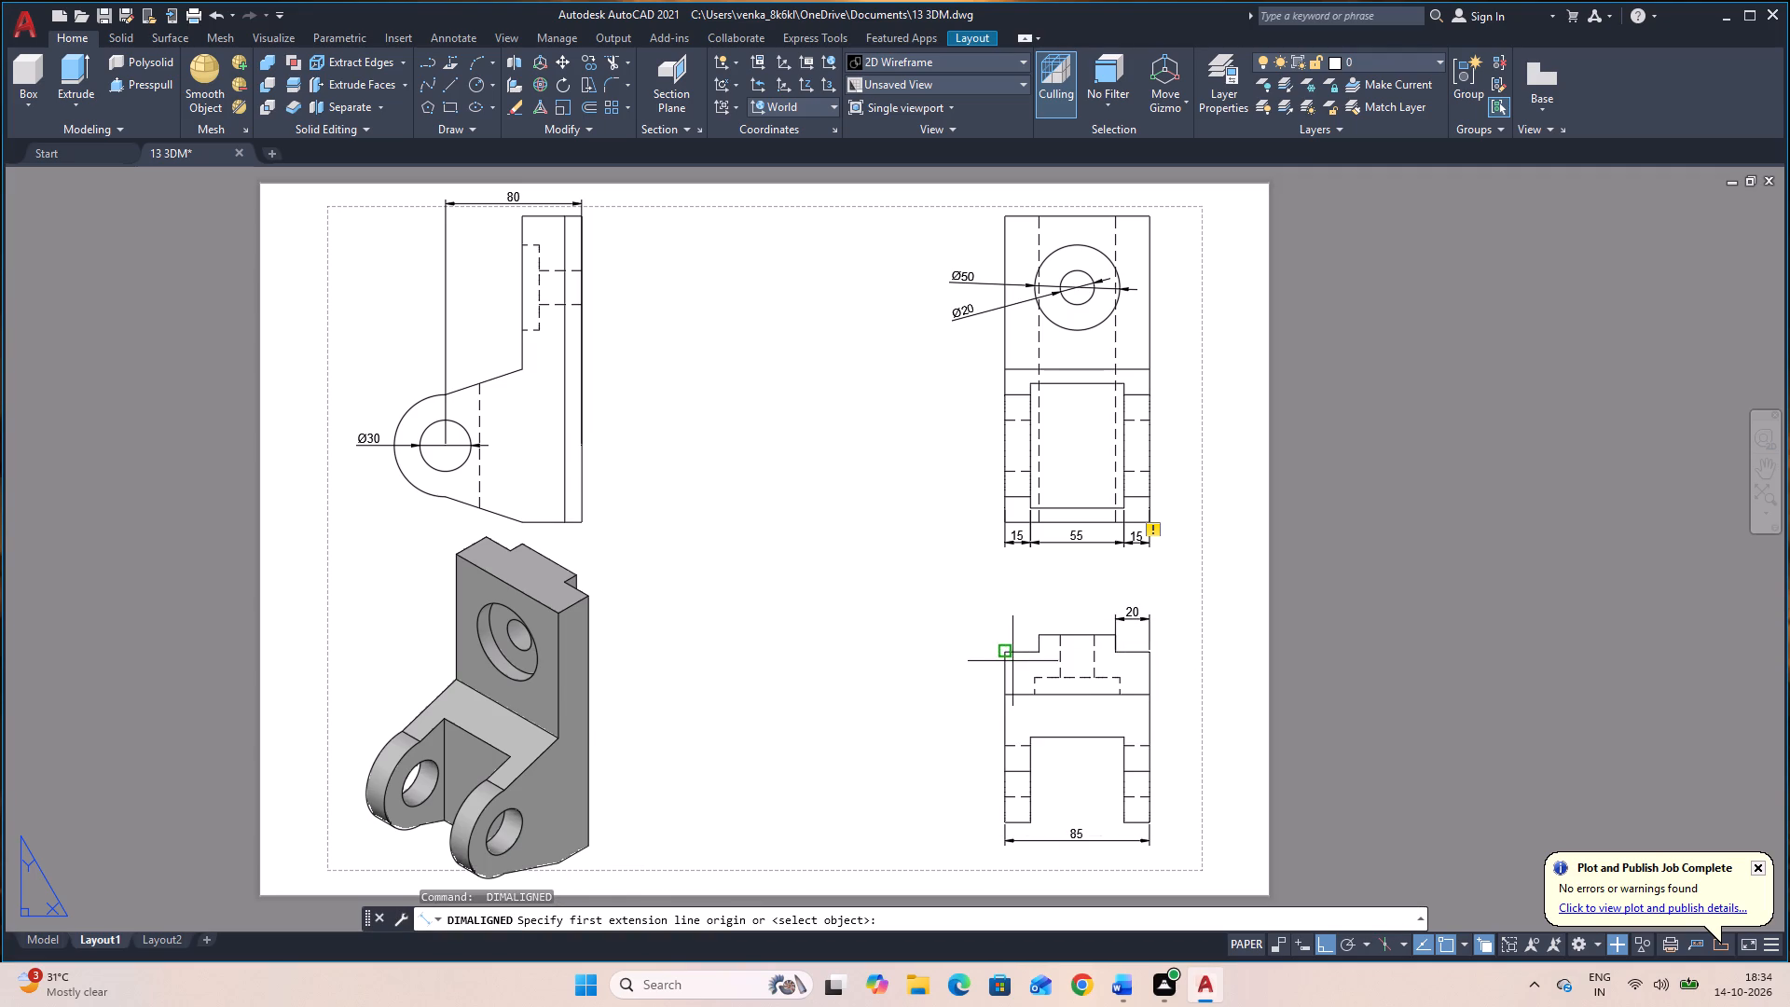
pyautogui.click(1005, 652)
pyautogui.click(1038, 649)
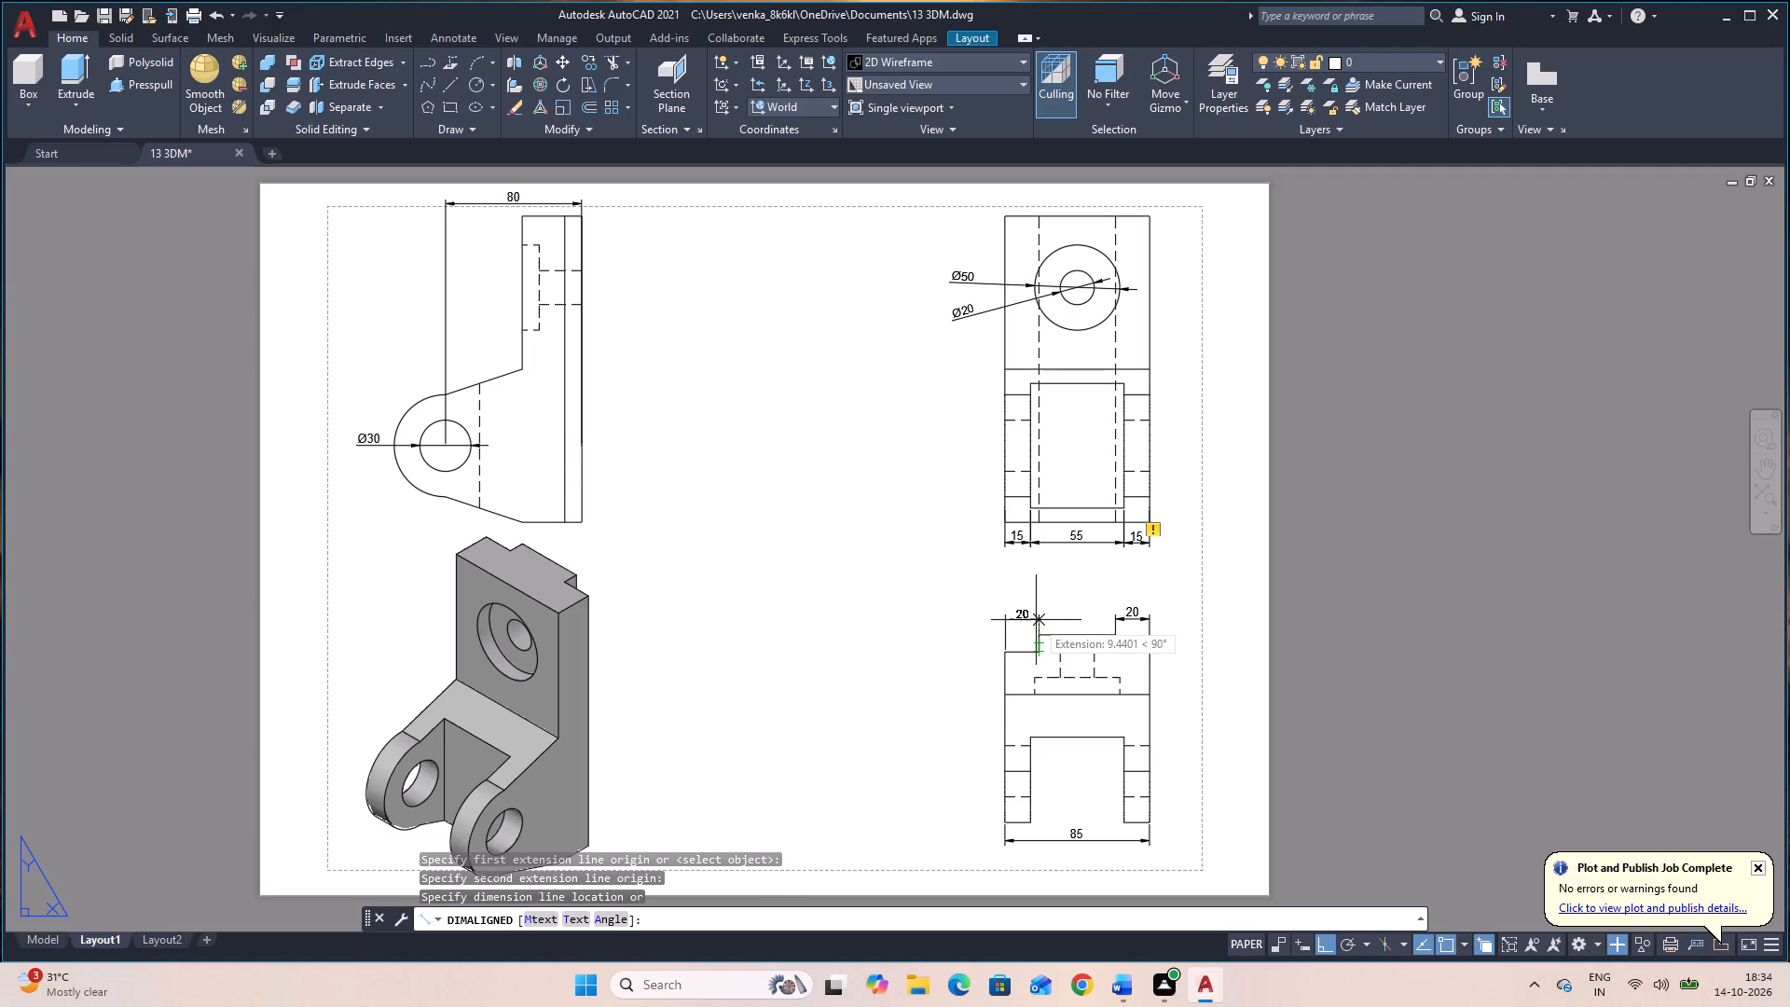
pyautogui.click(1036, 620)
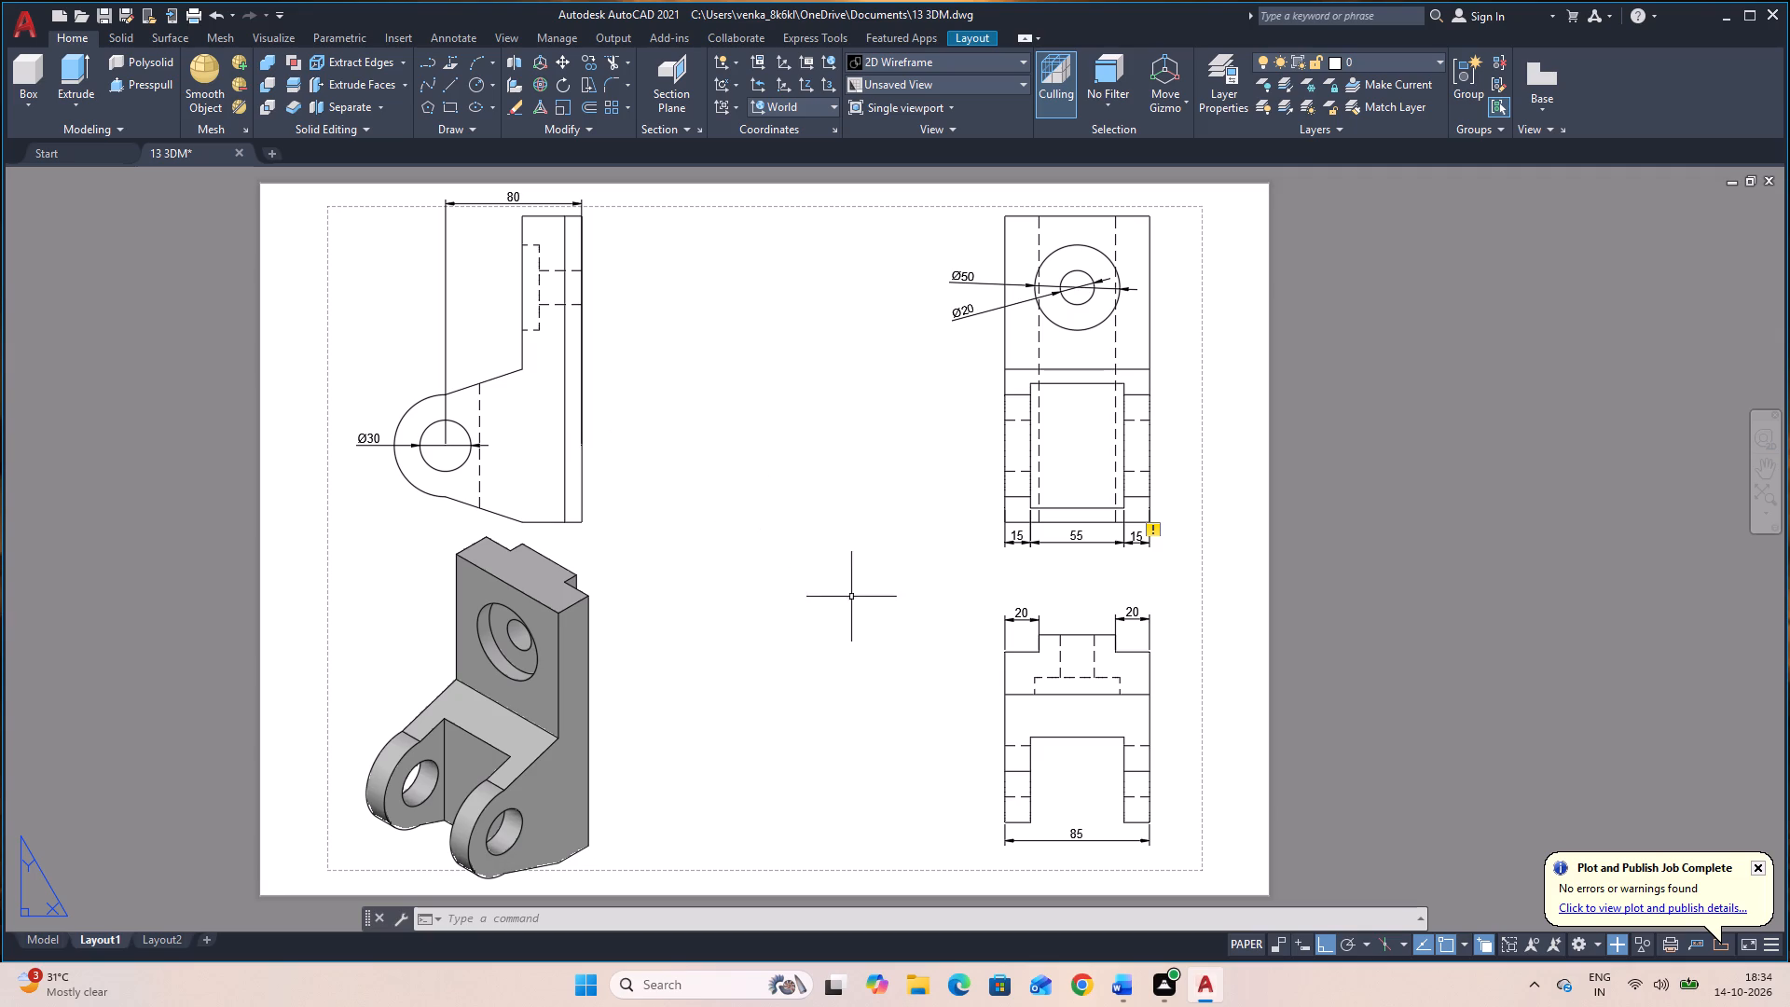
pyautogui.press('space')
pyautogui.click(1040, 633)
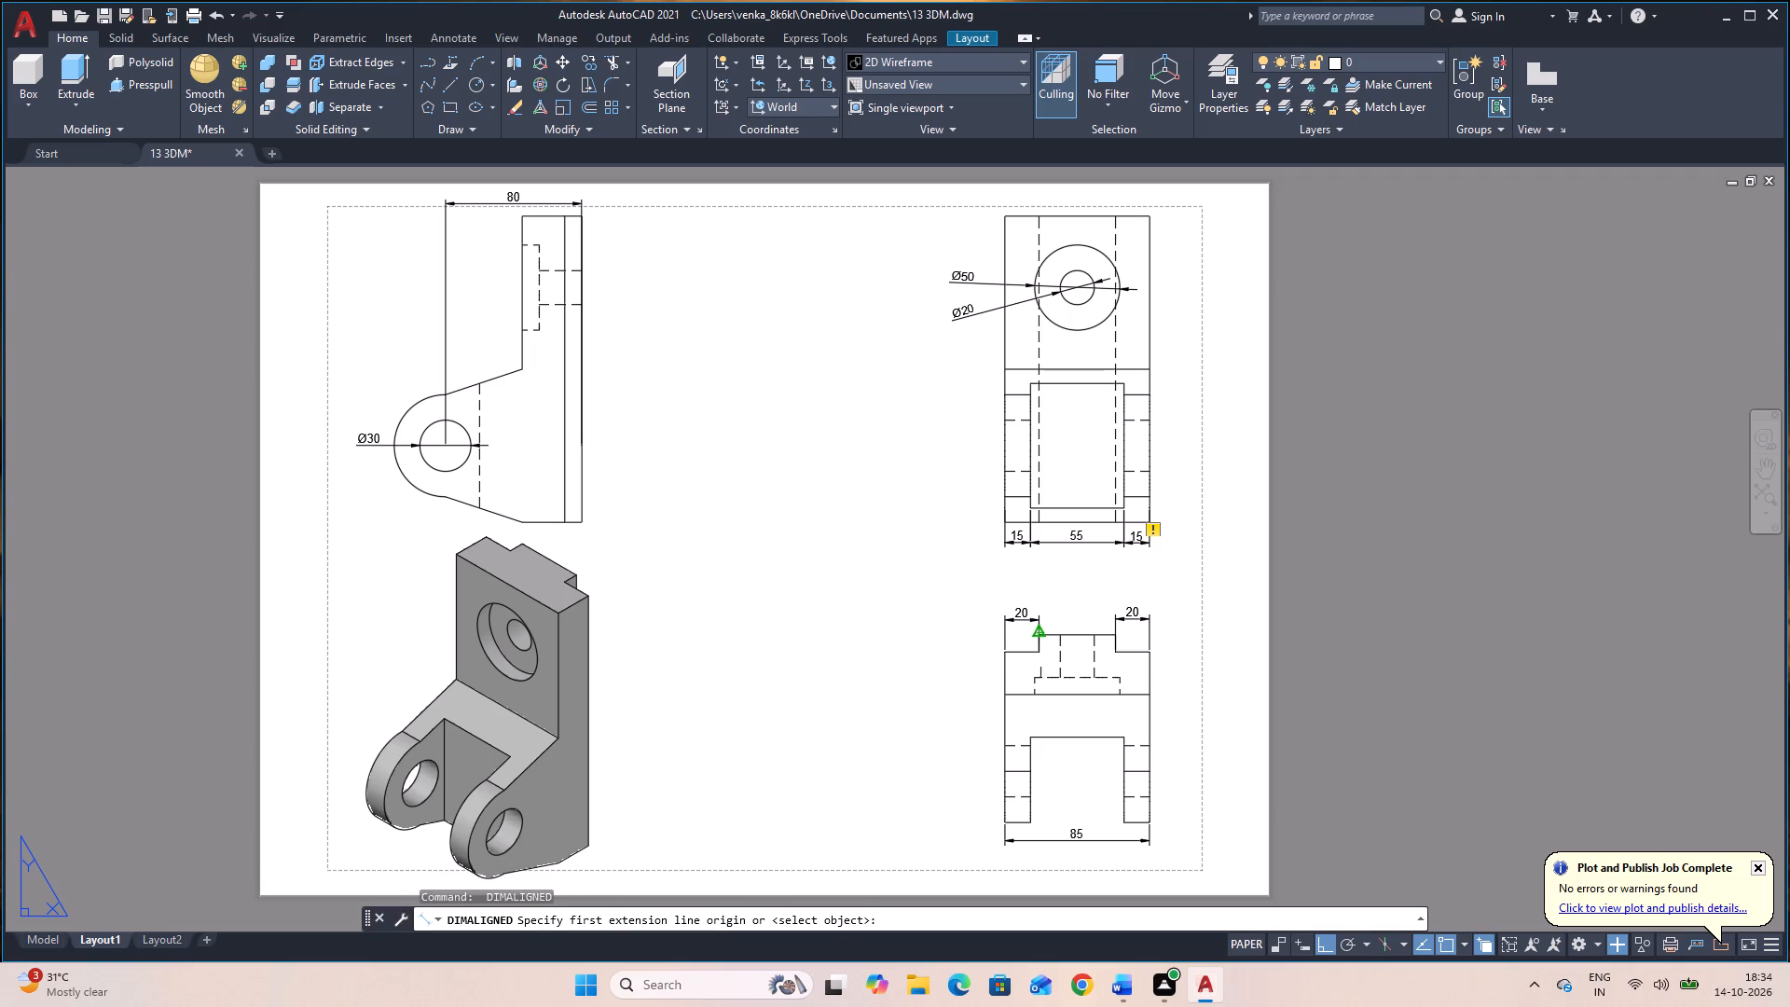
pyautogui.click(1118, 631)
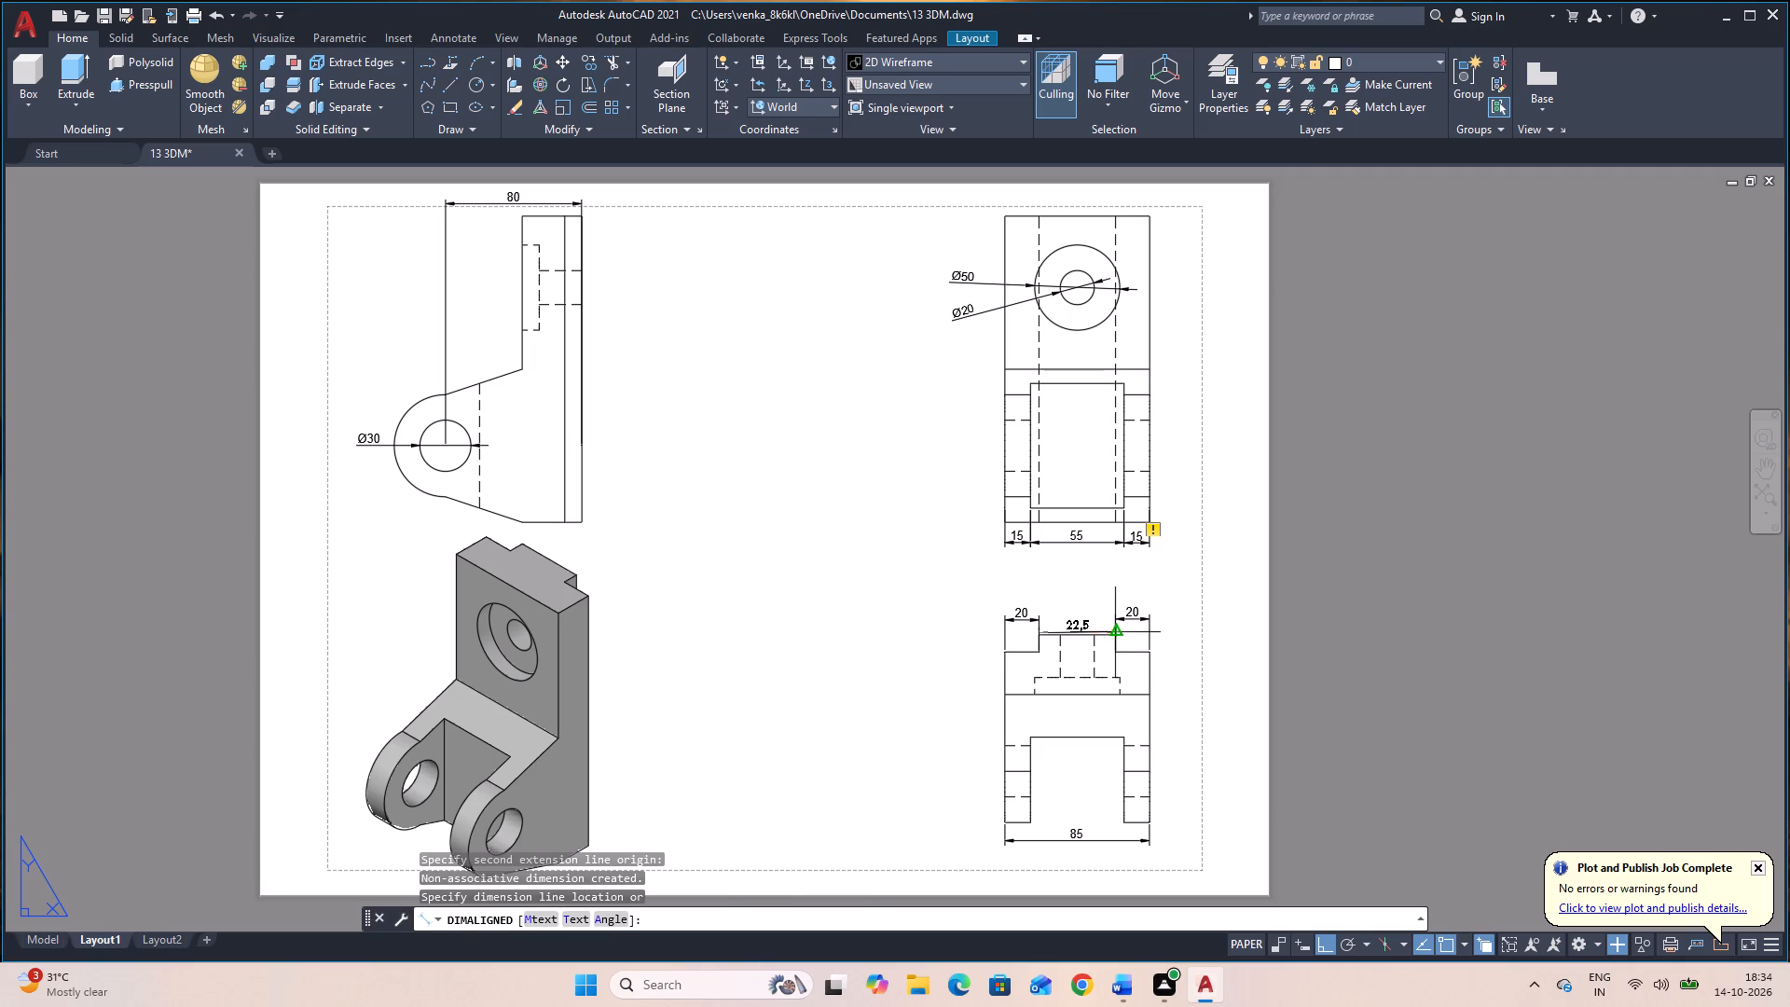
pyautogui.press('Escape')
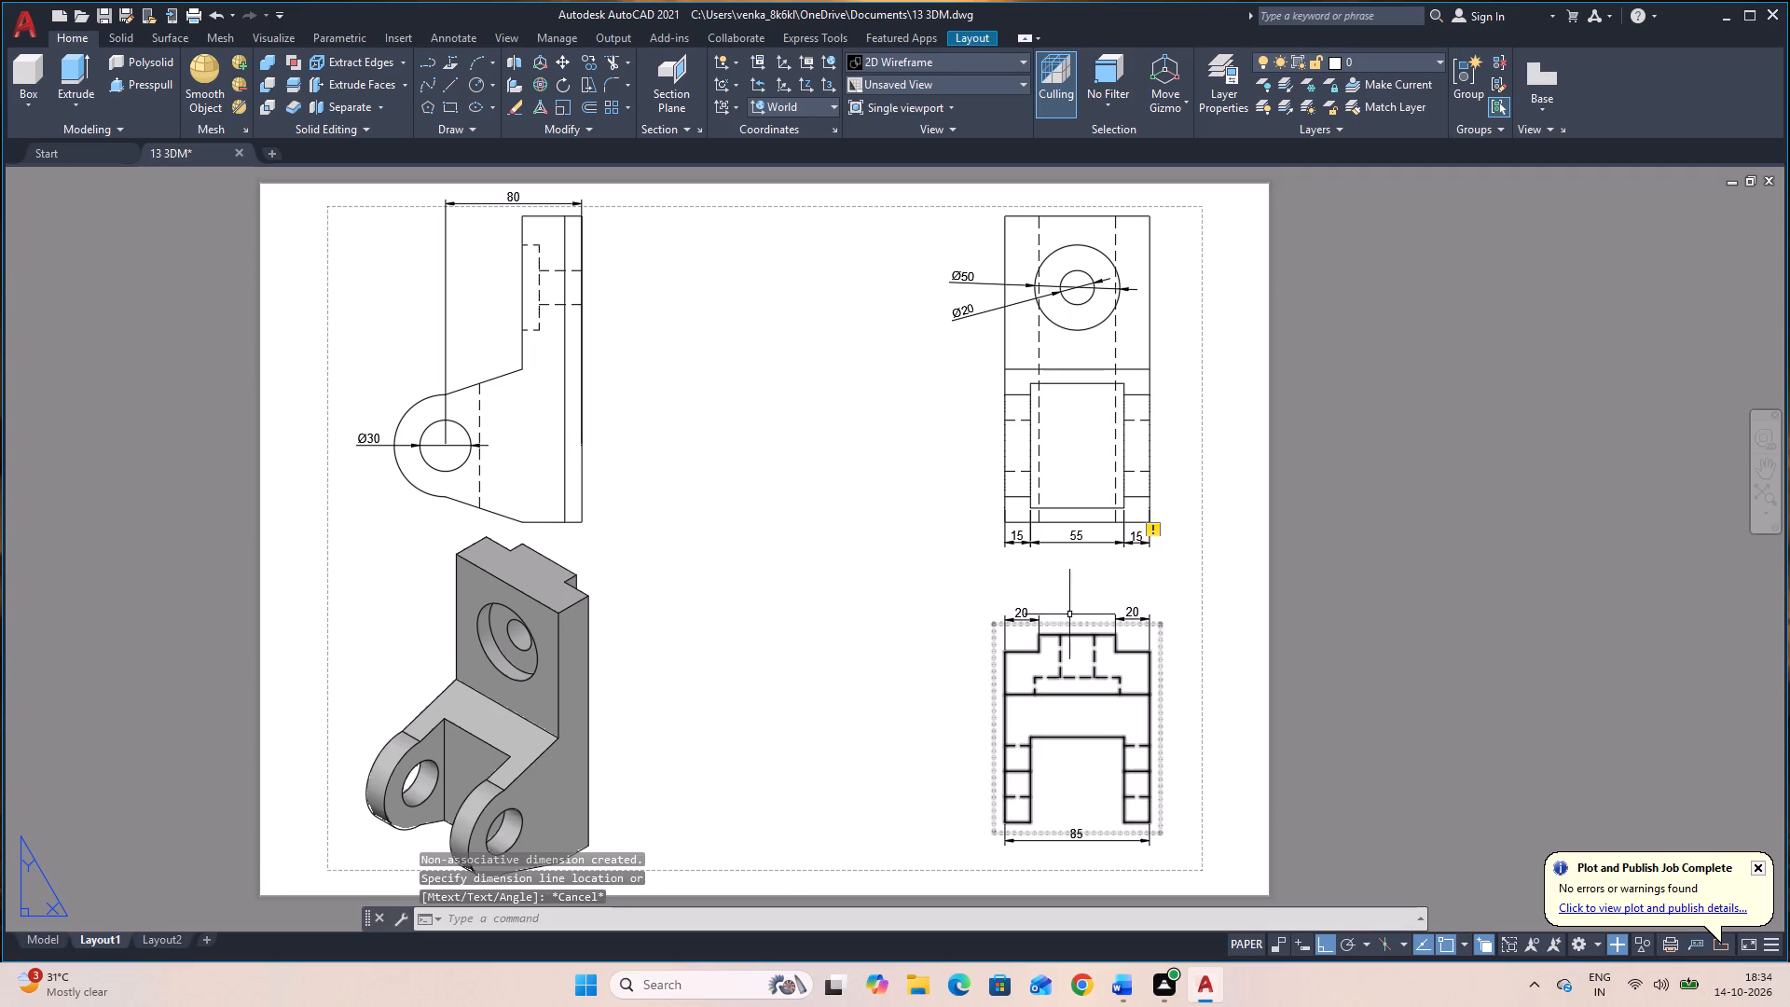
# Add an aligned dimension for the raised middle section's width, in line with the two shoulder dimensions.
pyautogui.press('space')
pyautogui.scroll(2, 1062, 628)
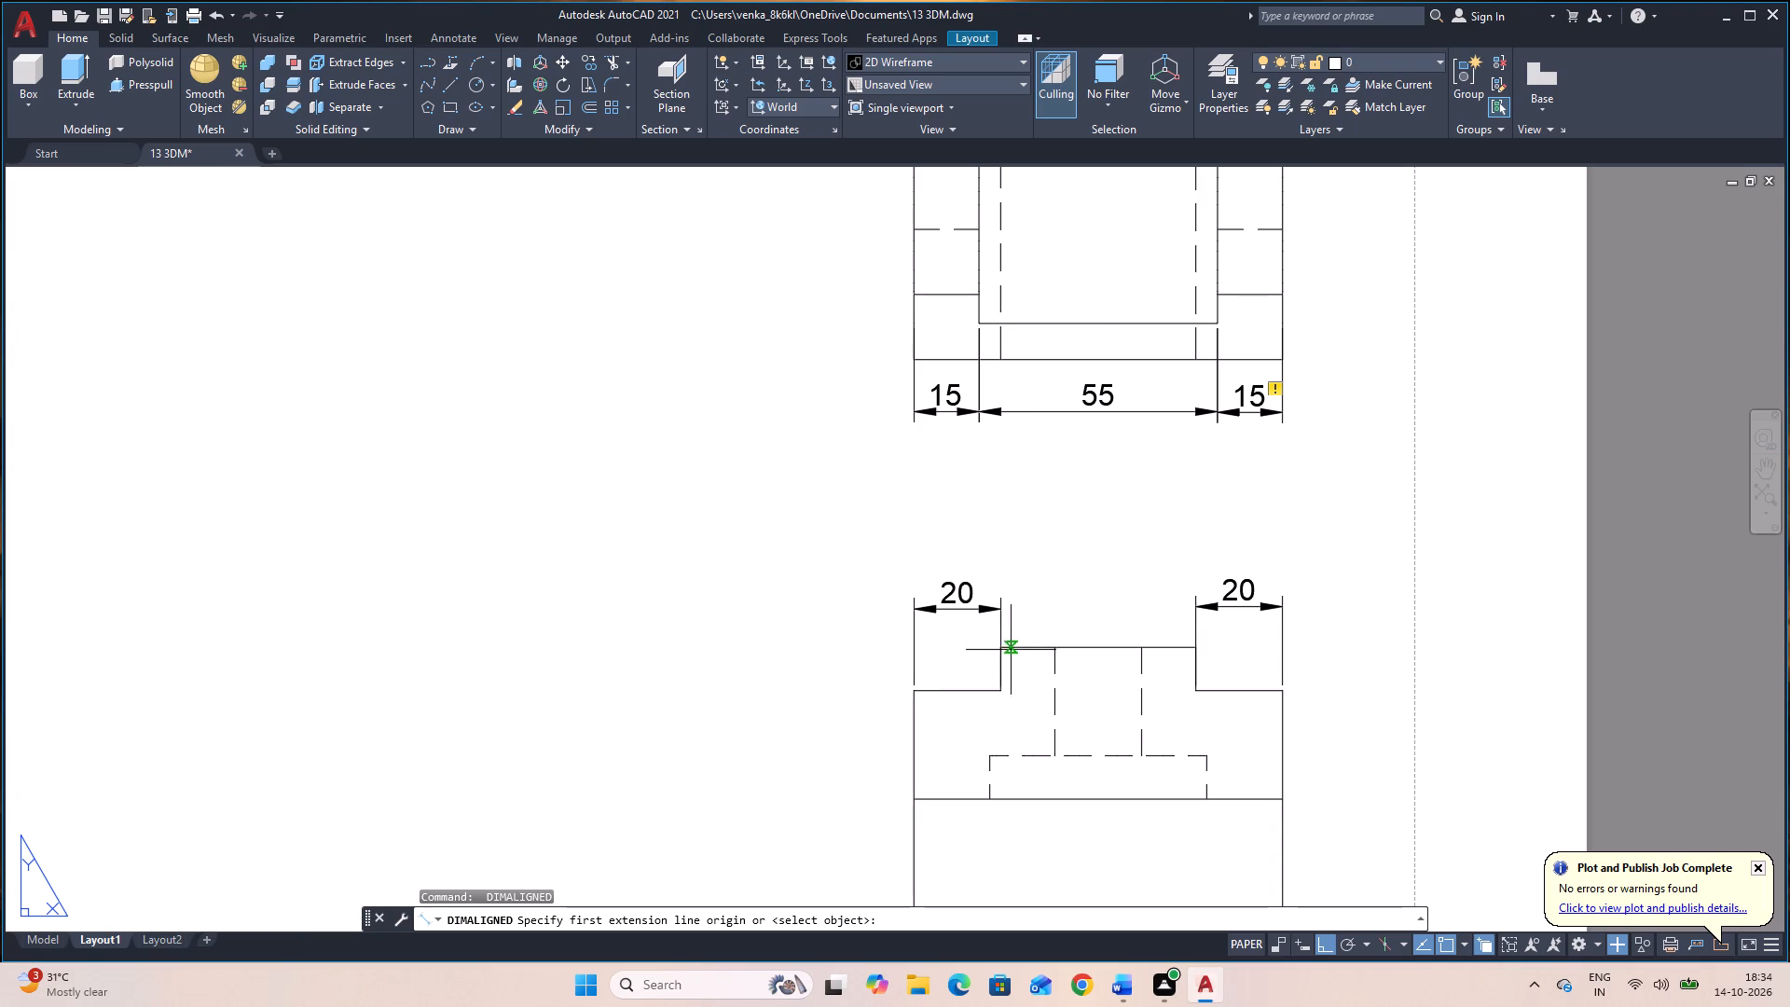
pyautogui.click(1004, 650)
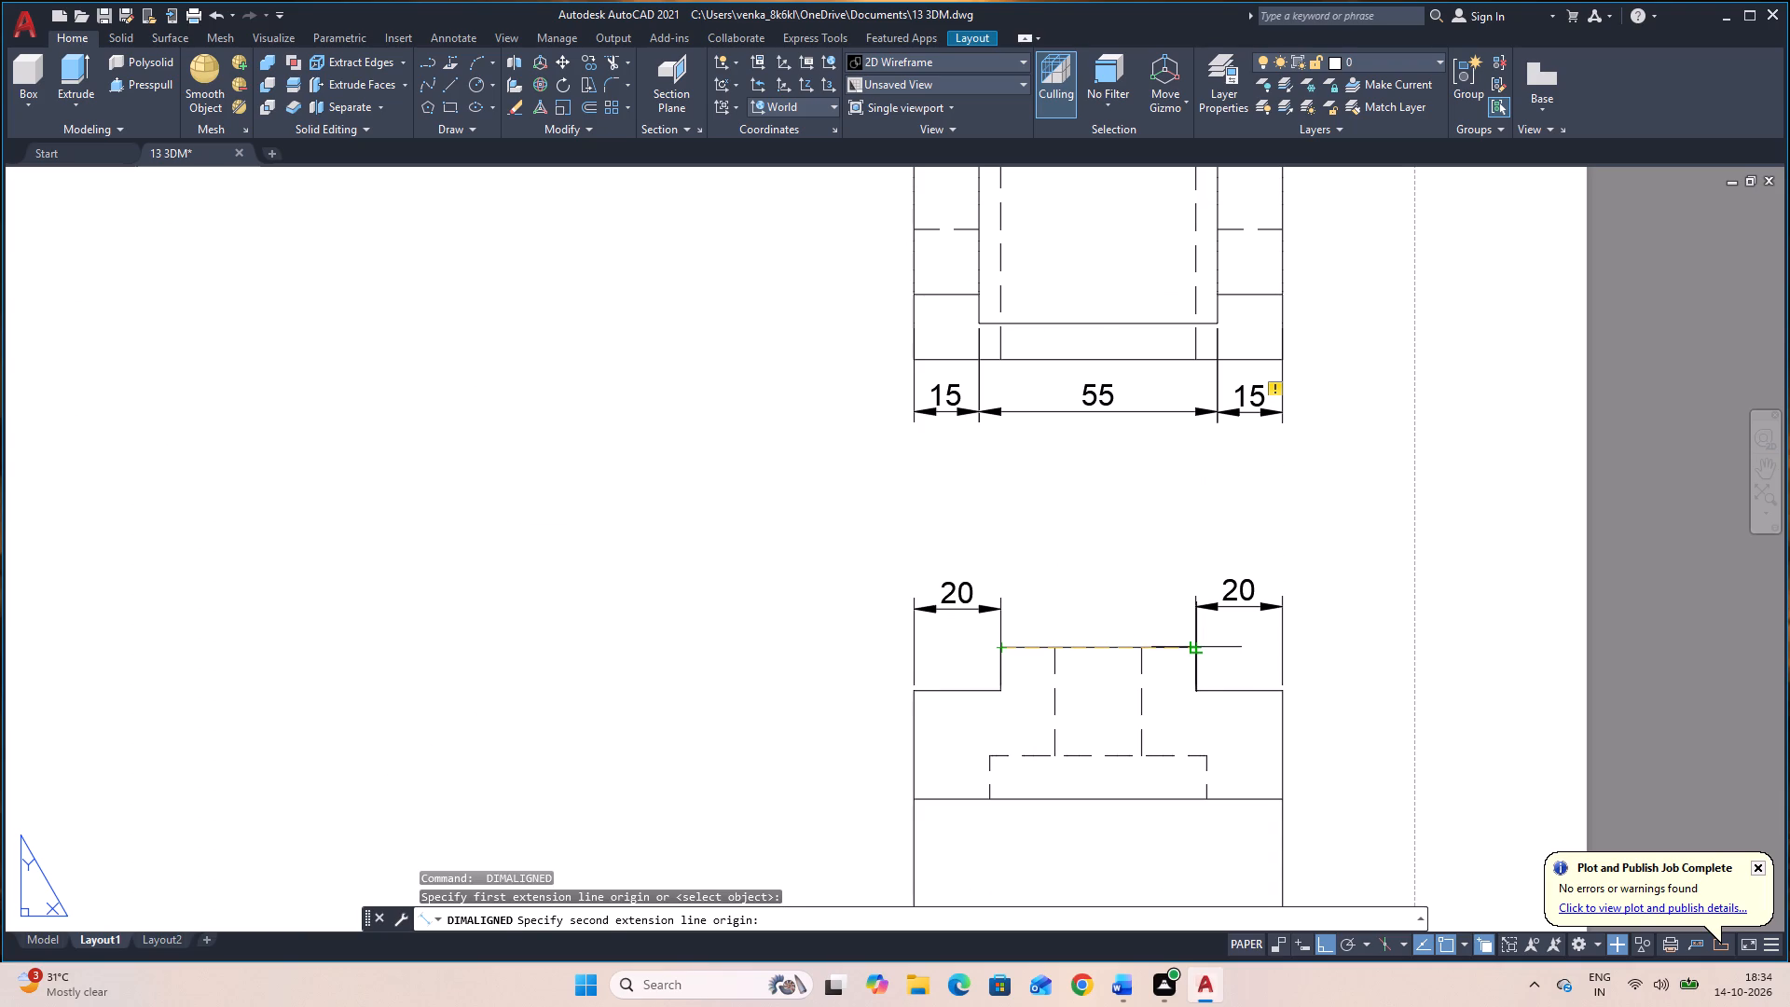
pyautogui.click(1197, 649)
pyautogui.click(1163, 608)
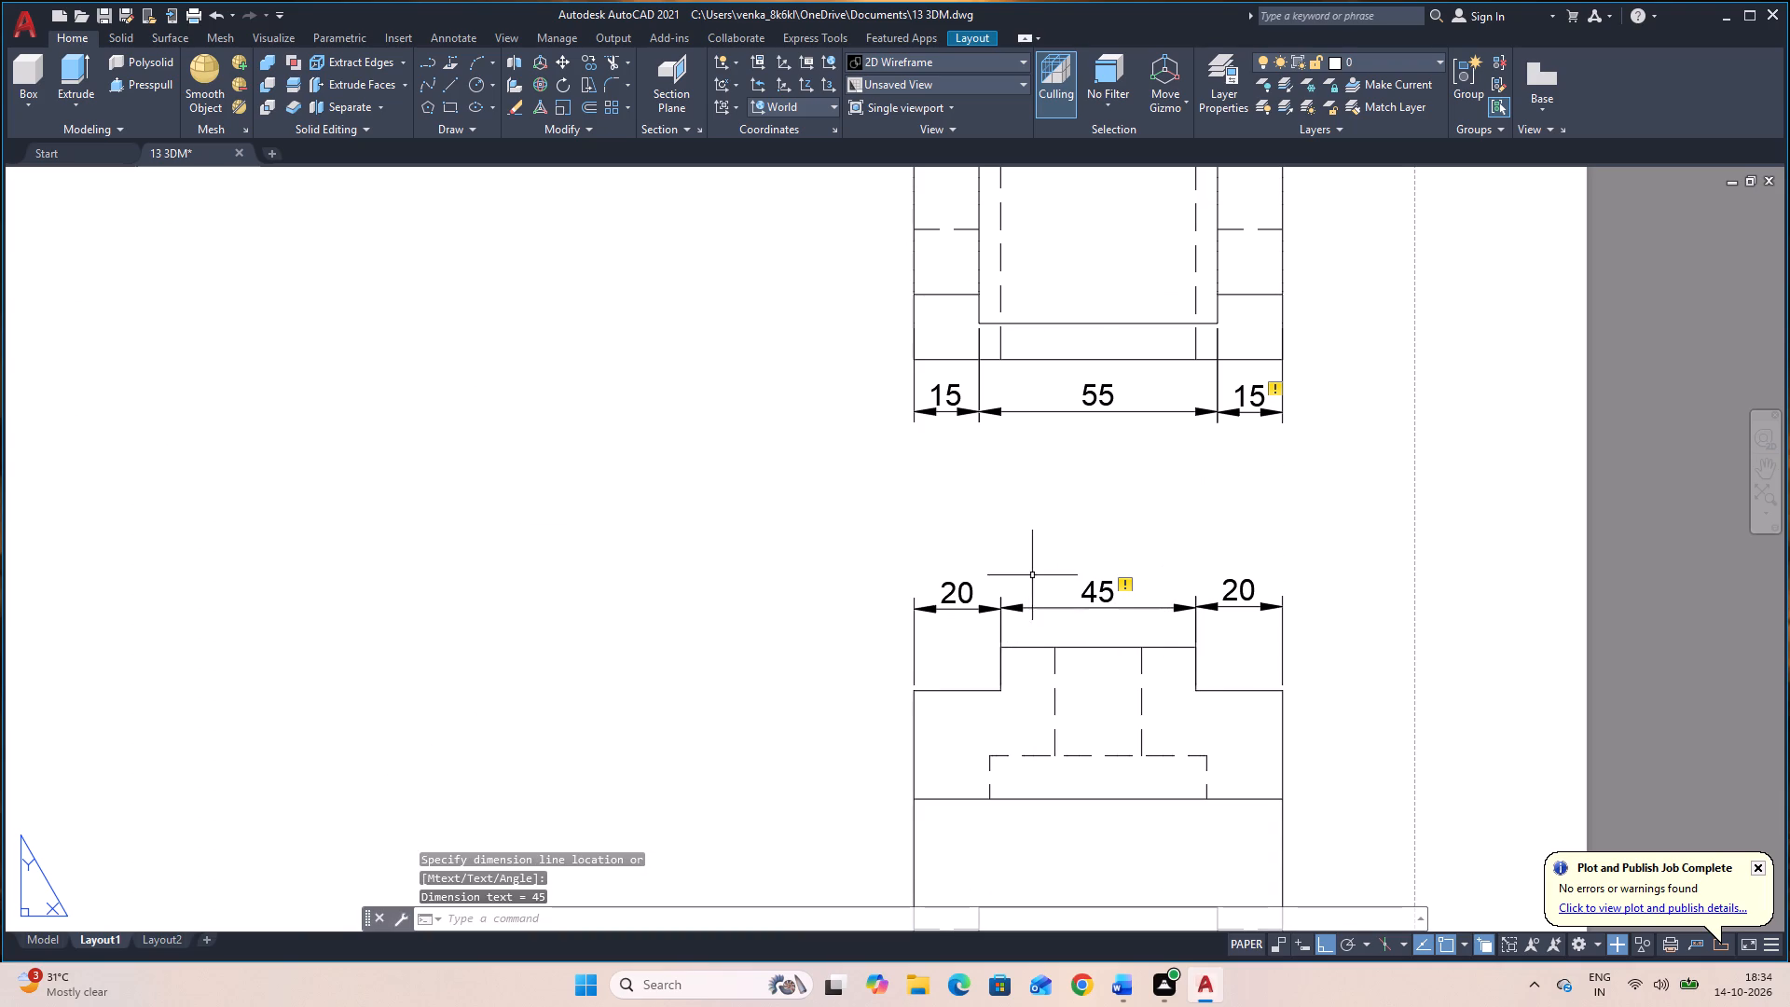
# Add a radius dimension to the rounded lug end in the side view, with its text outside the arc at upper left.
pyautogui.scroll(-2, 867, 526)
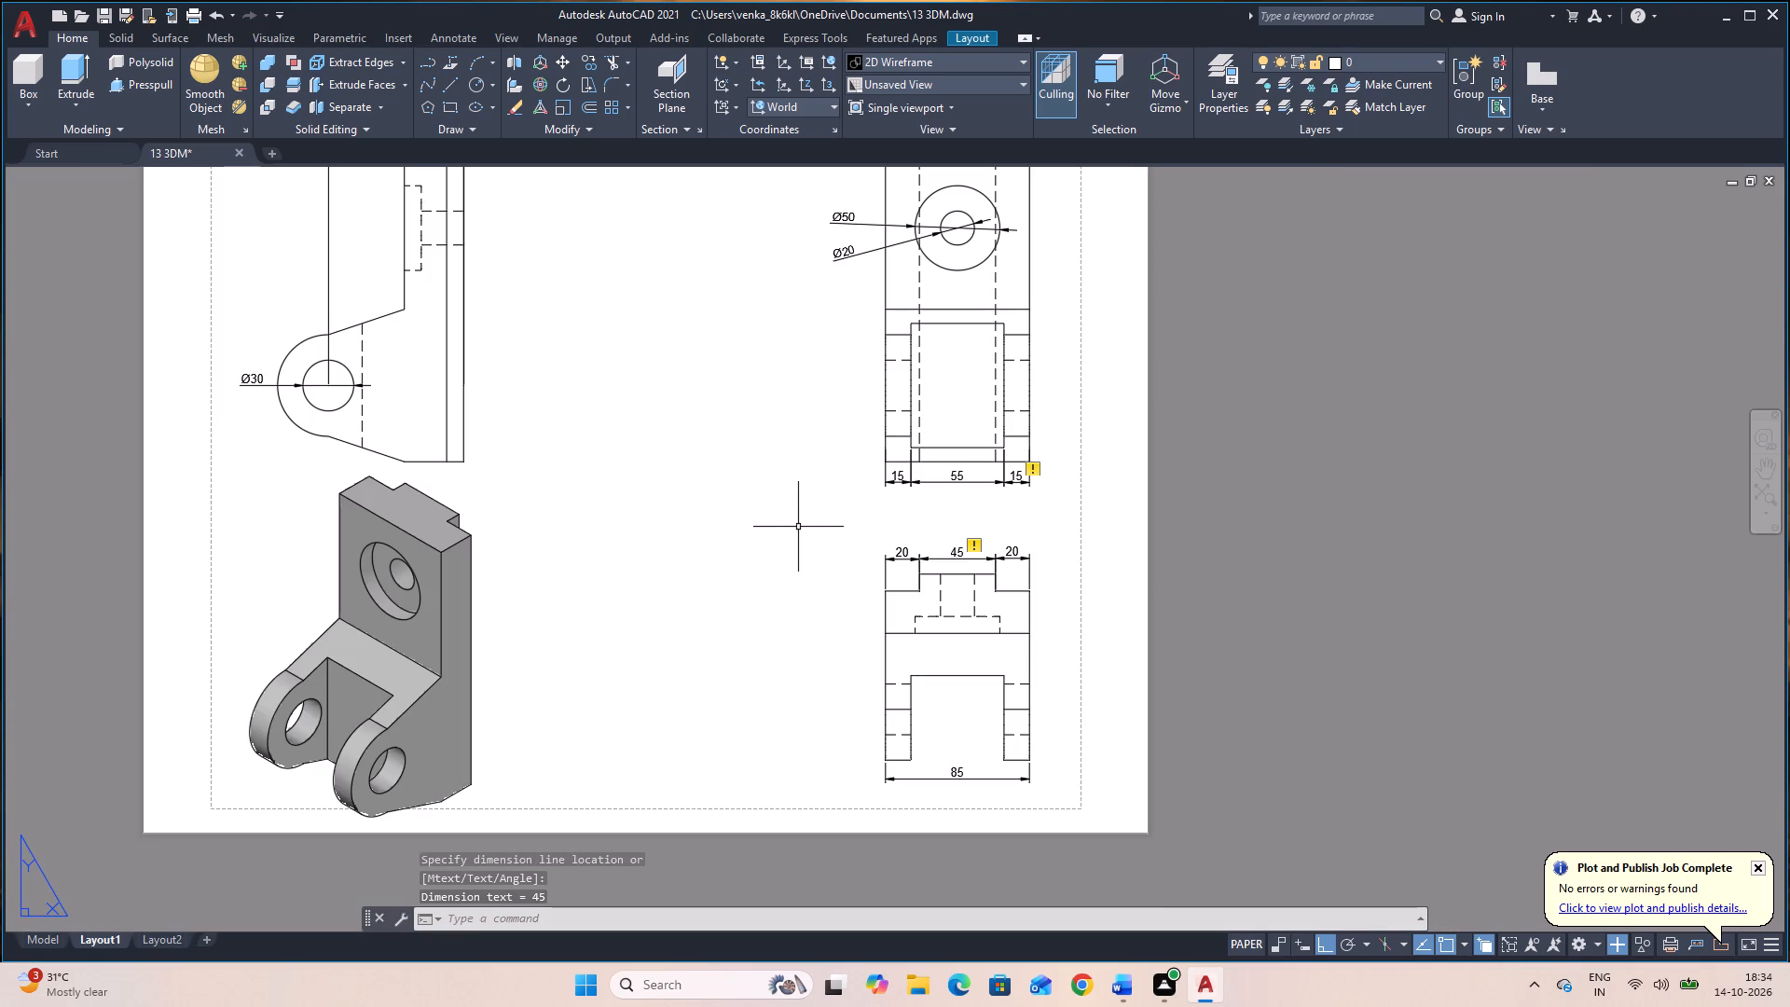
pyautogui.moveTo(797, 528); pyautogui.dragTo(890, 599, button='middle')
pyautogui.moveTo(876, 609); pyautogui.dragTo(906, 592, button='middle')
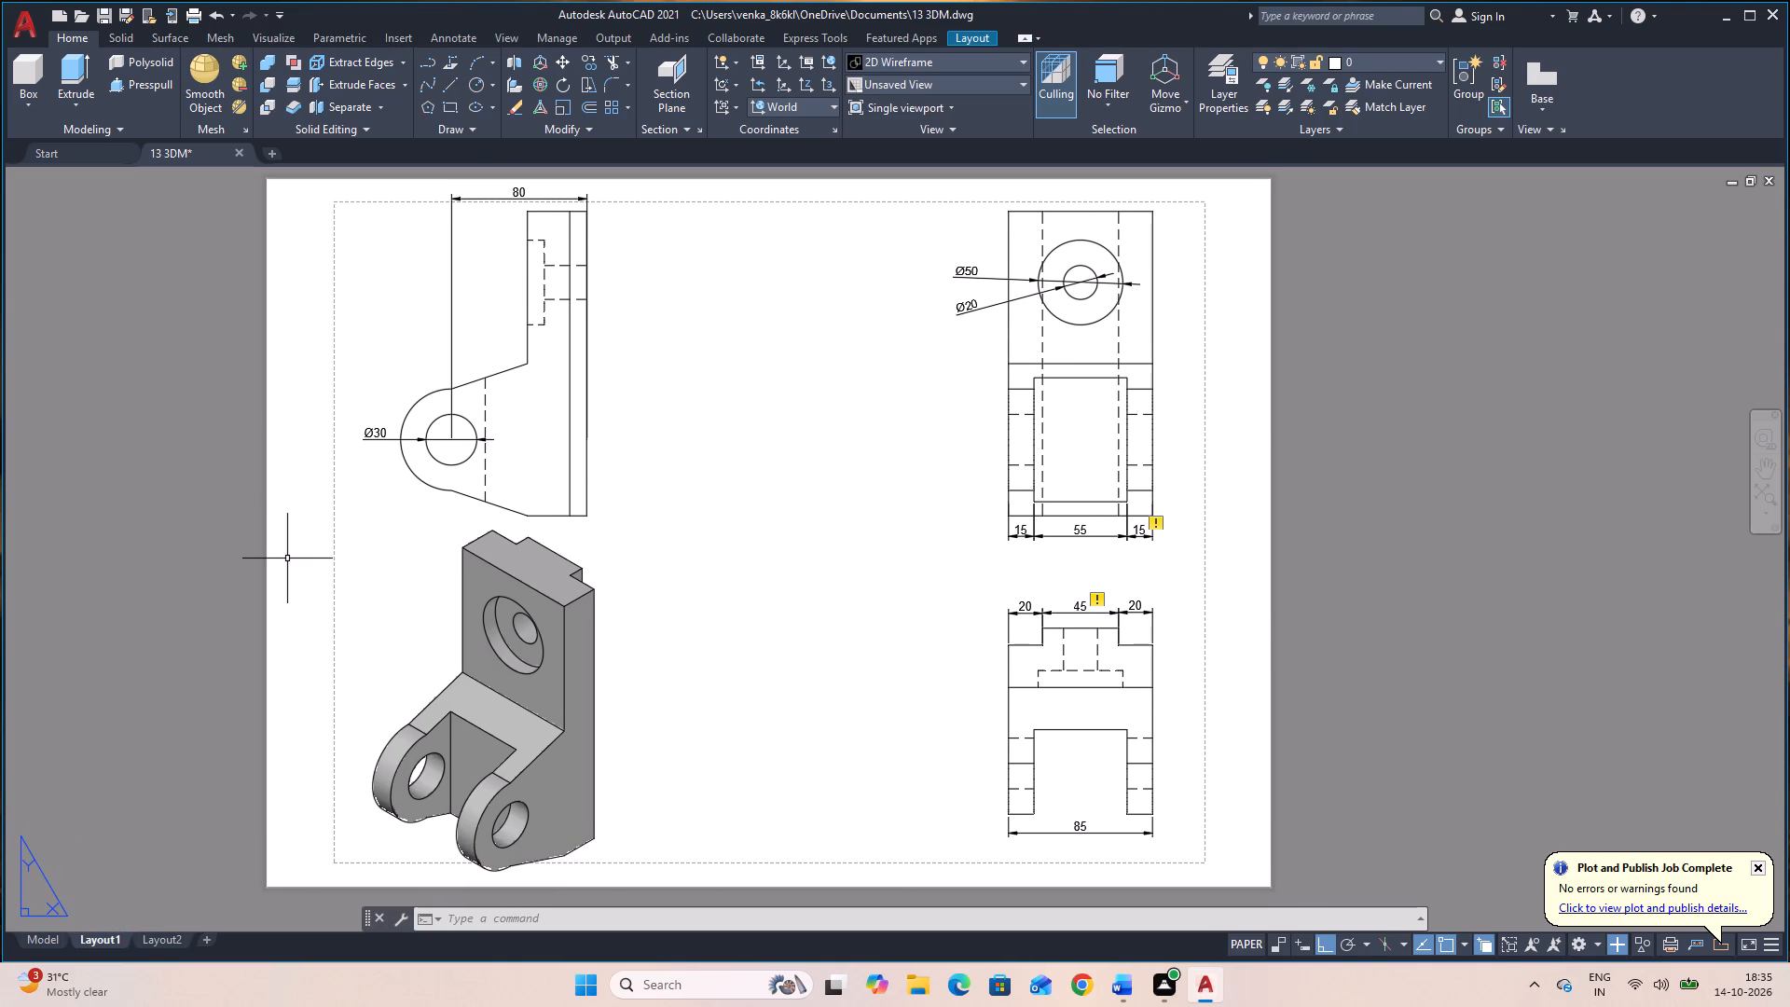
pyautogui.write('DRA')
pyautogui.press('space')
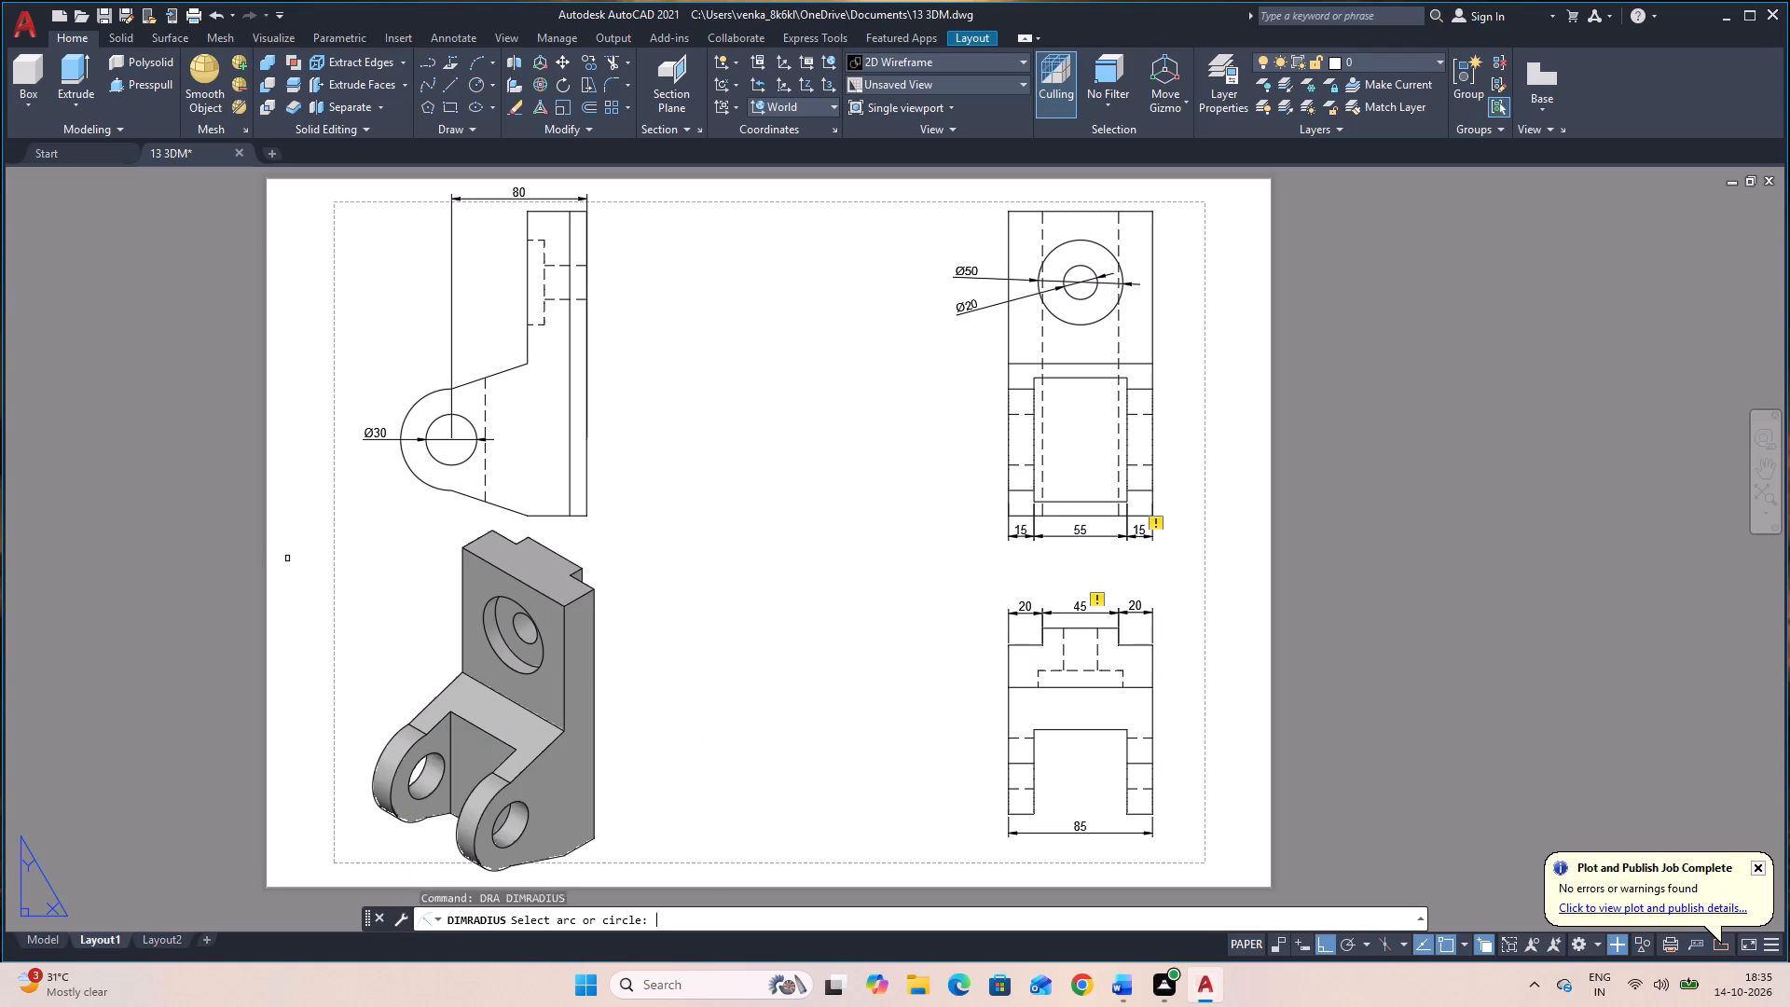
pyautogui.click(415, 406)
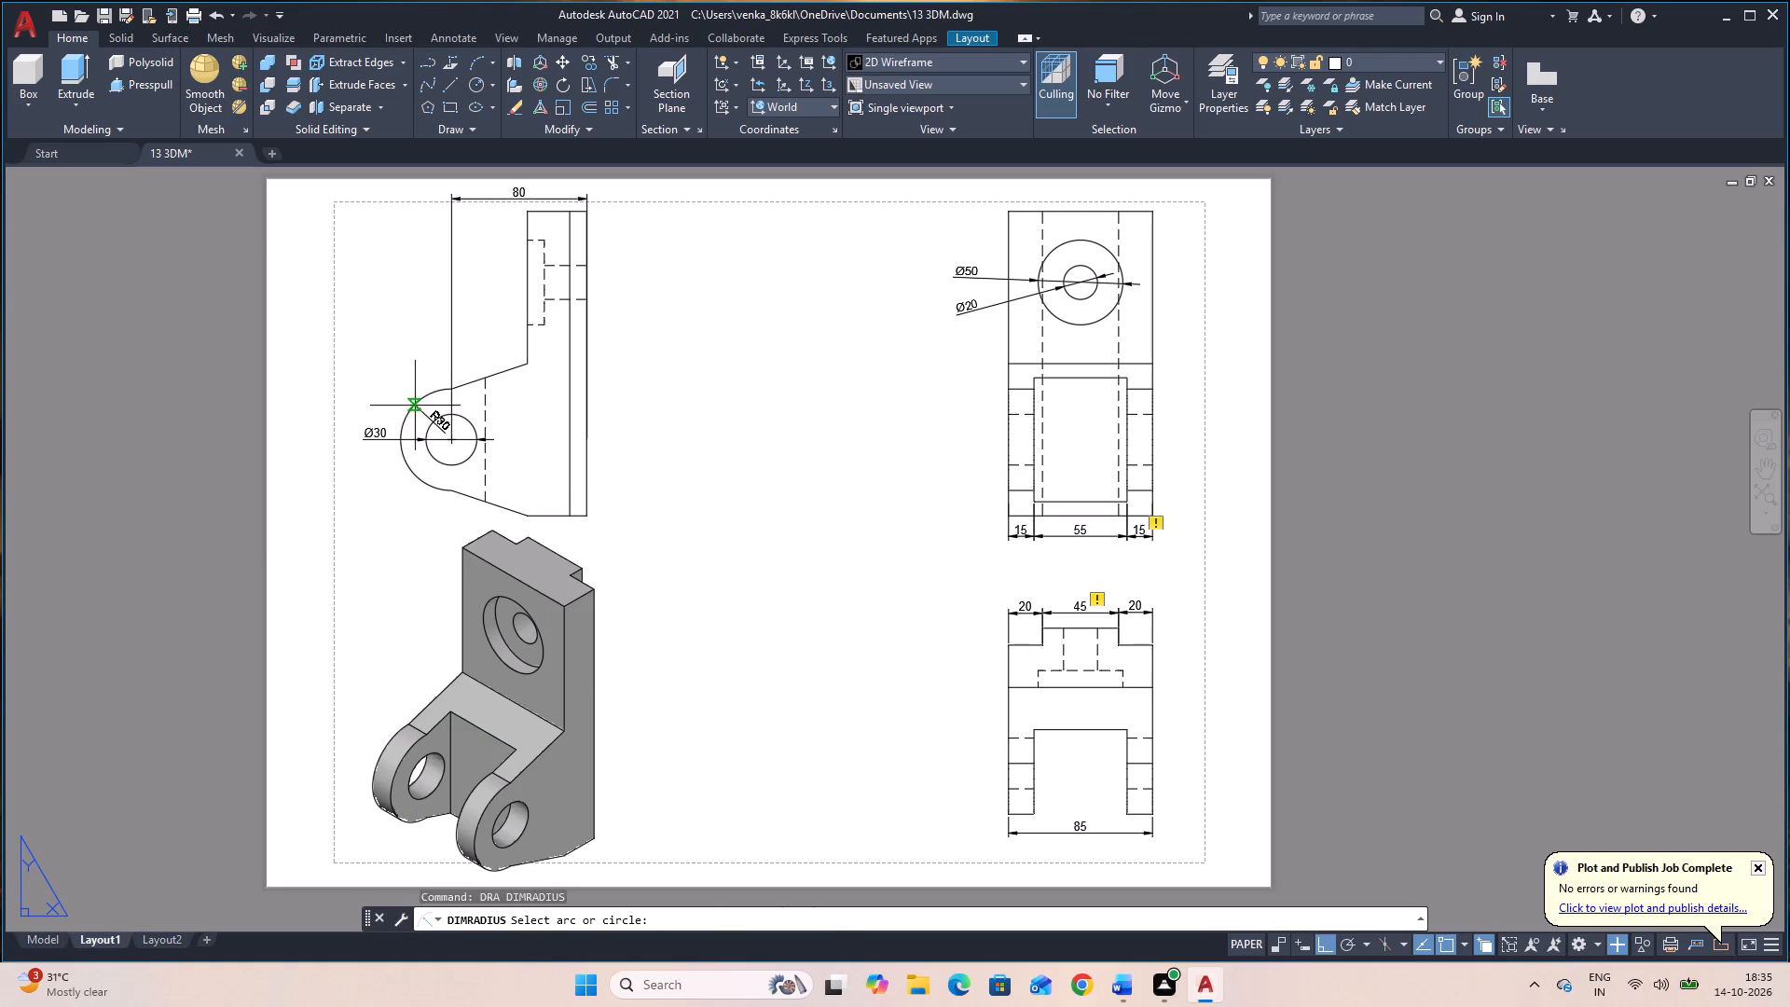
pyautogui.click(396, 394)
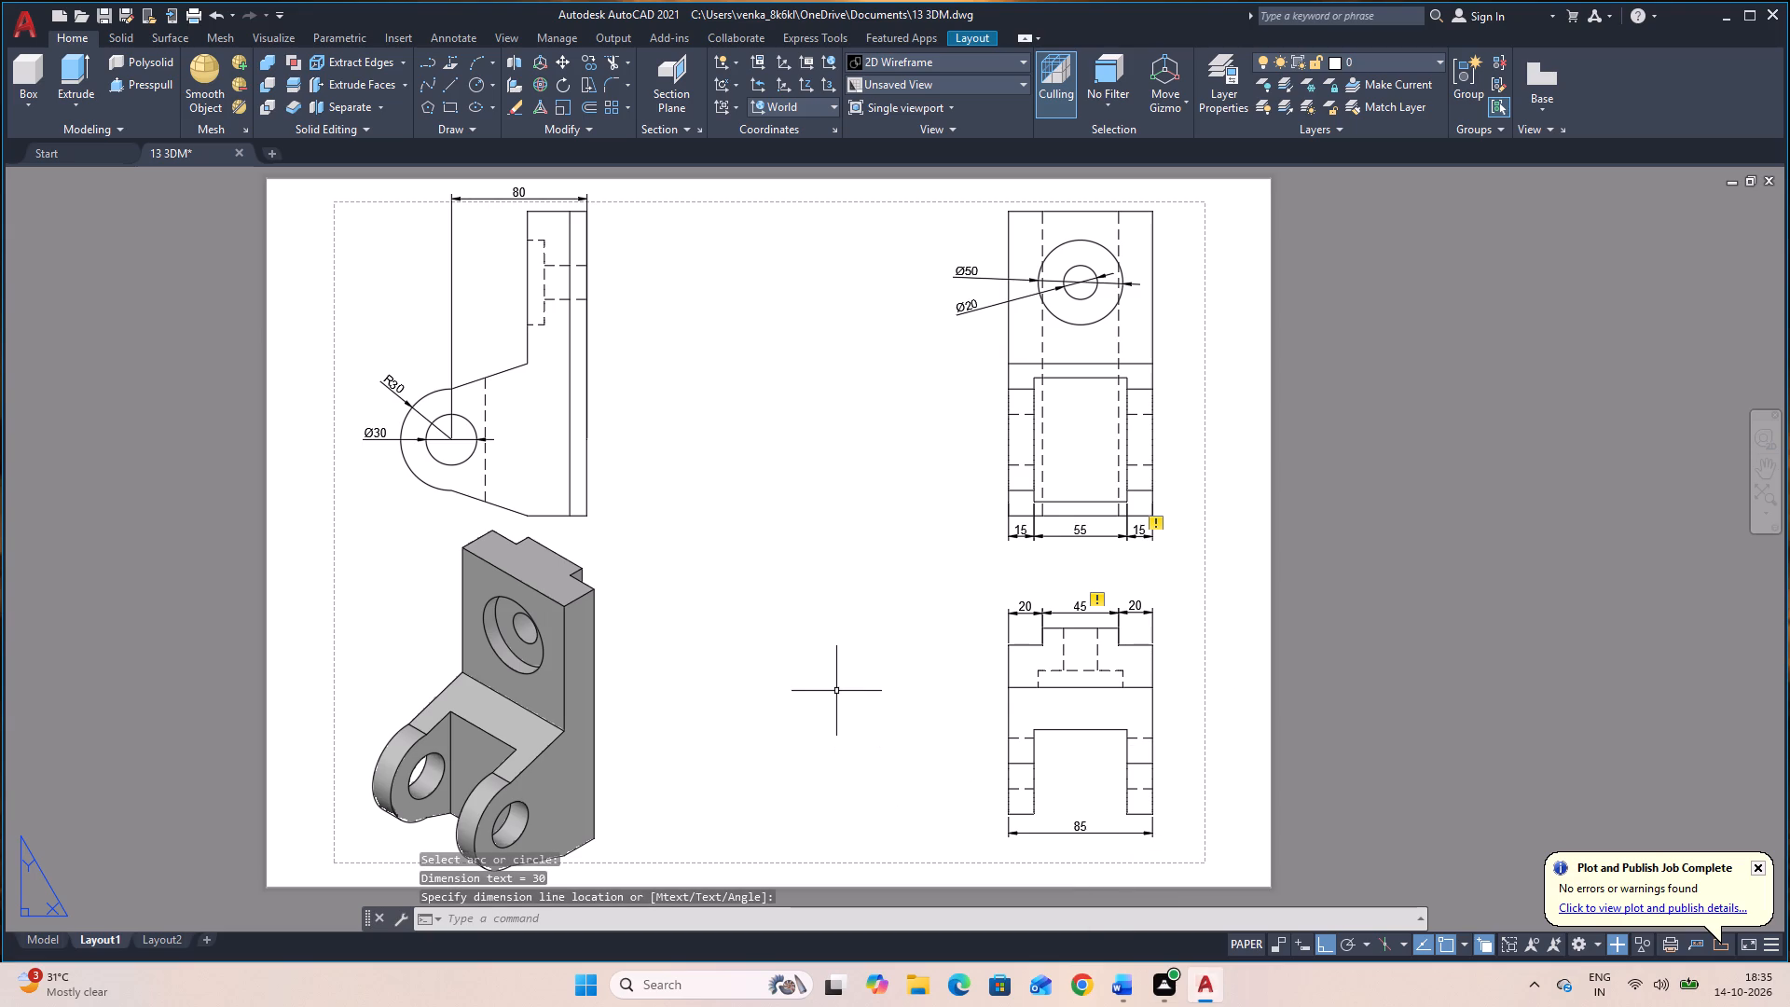
# Set up the Layout1 plot with DWG To PDF.pc3, the monochrome.ctb plot style, a window around all views, and a centred plot.
pyautogui.hotkey('ctrl', 'p')
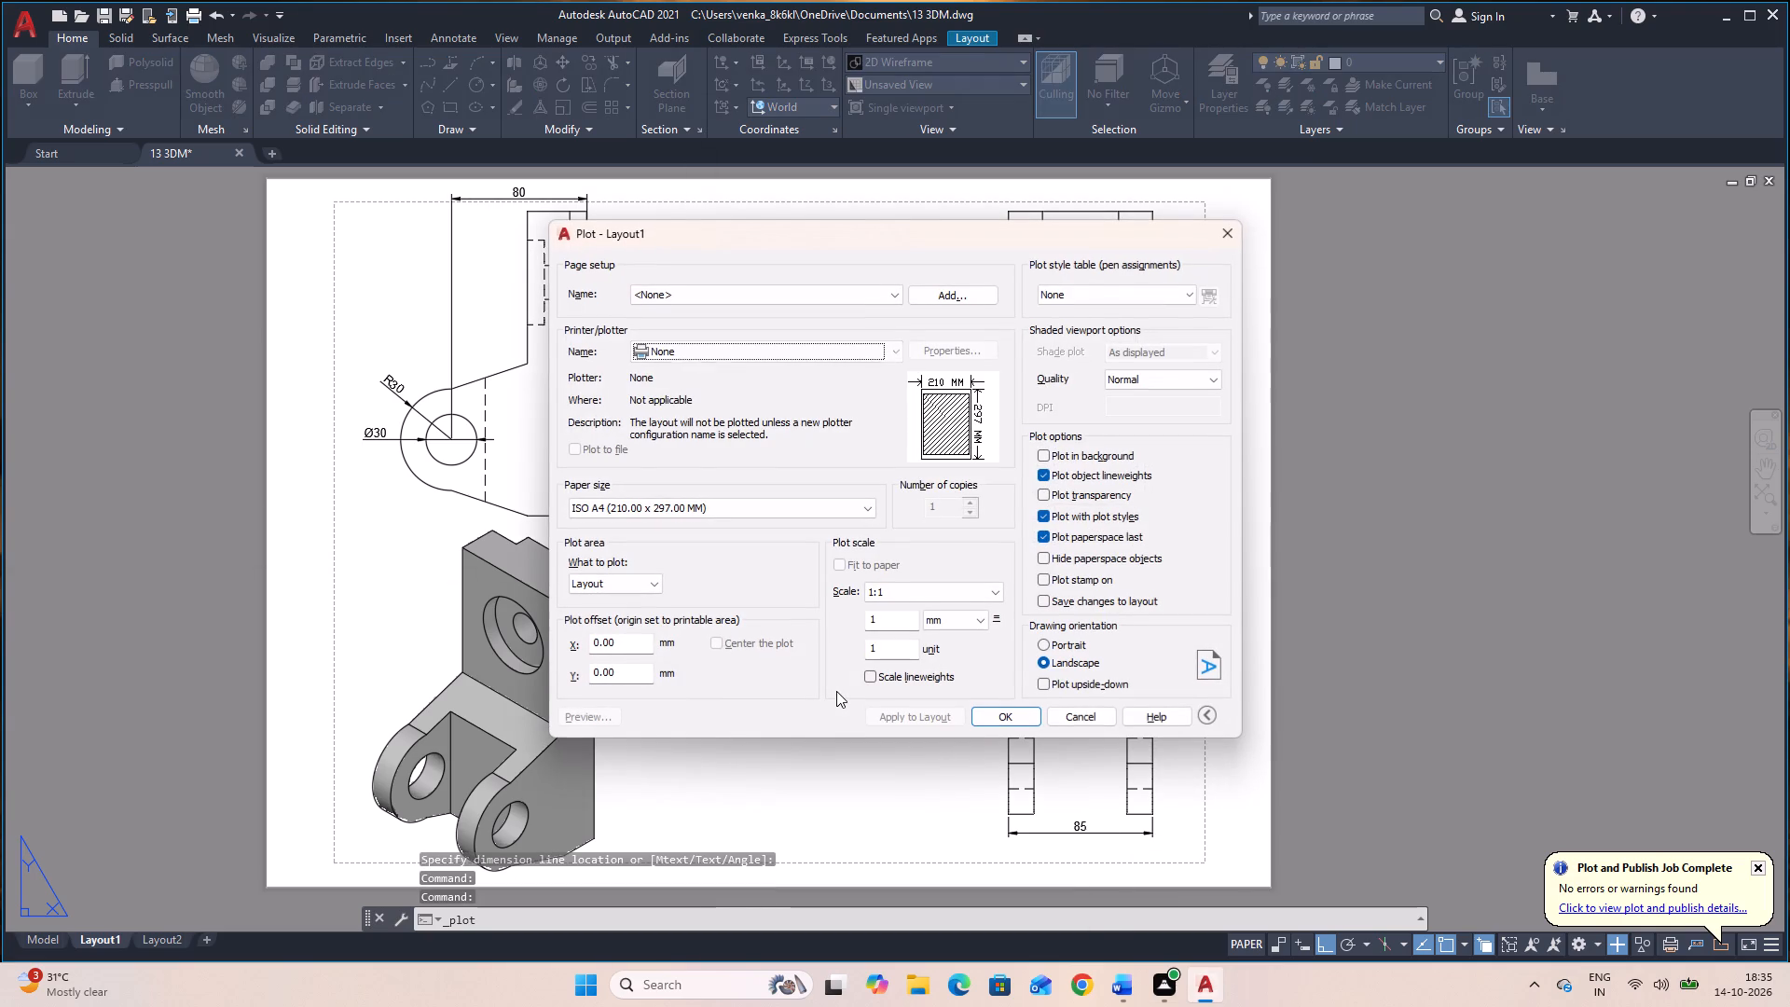
pyautogui.click(837, 349)
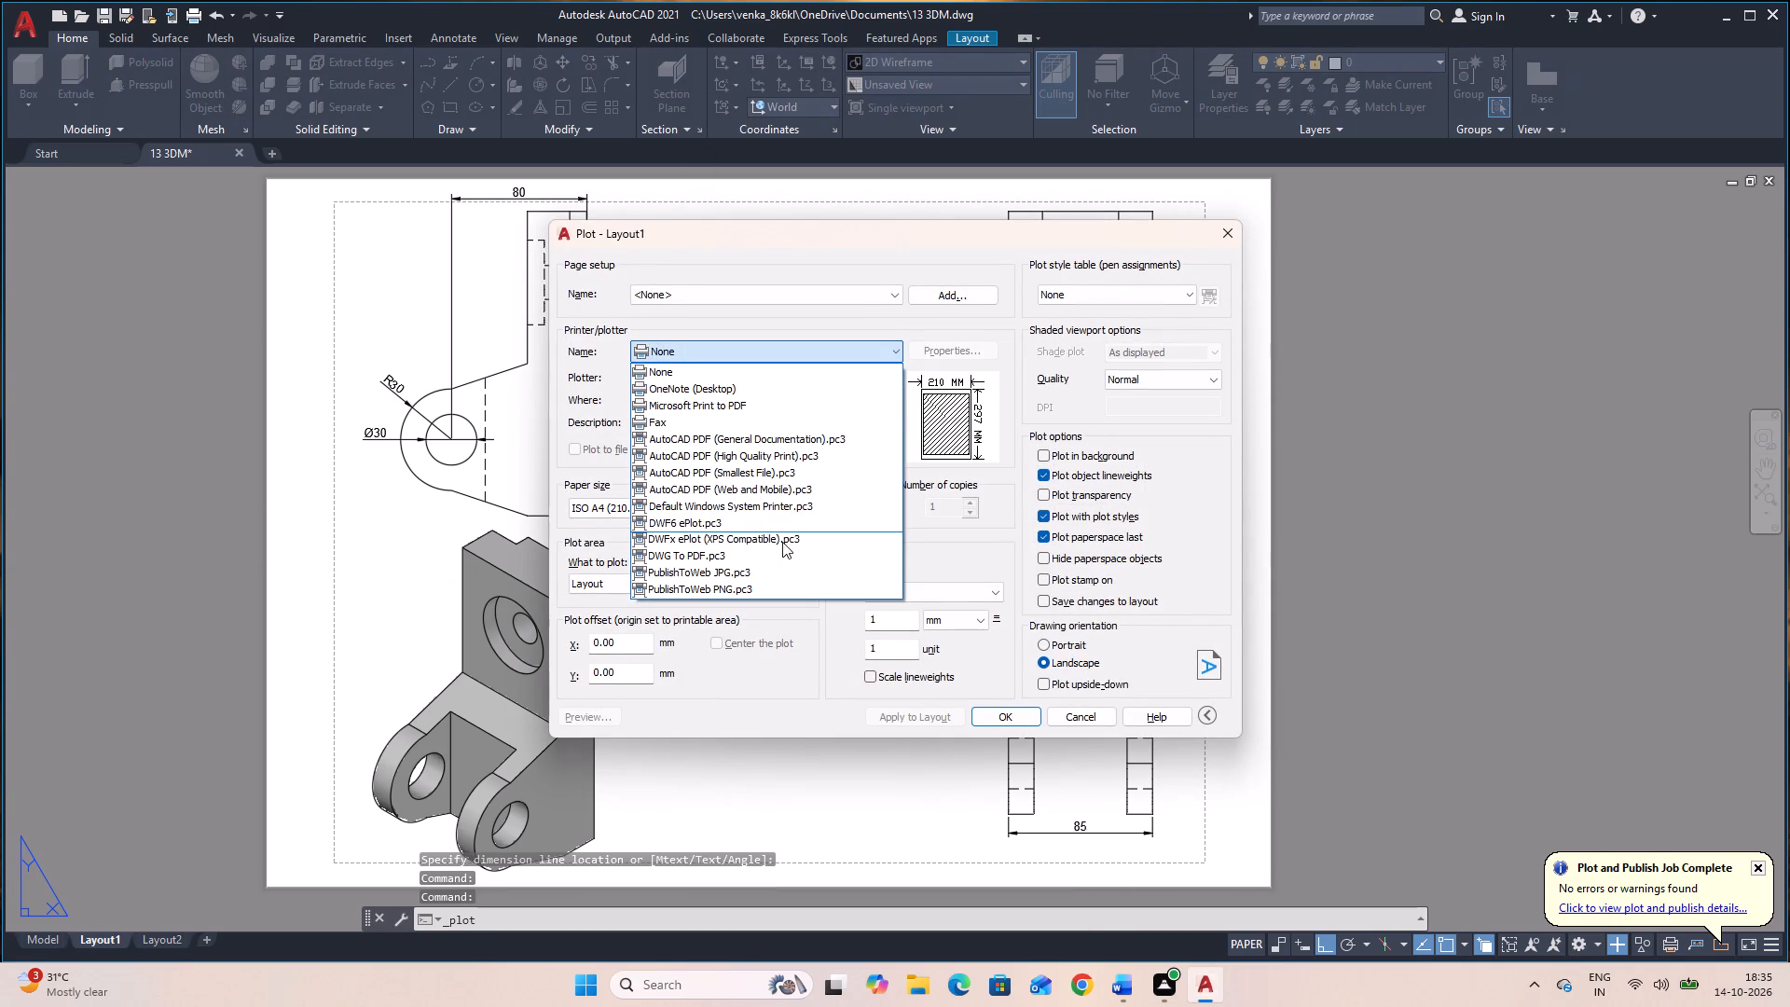
pyautogui.click(772, 559)
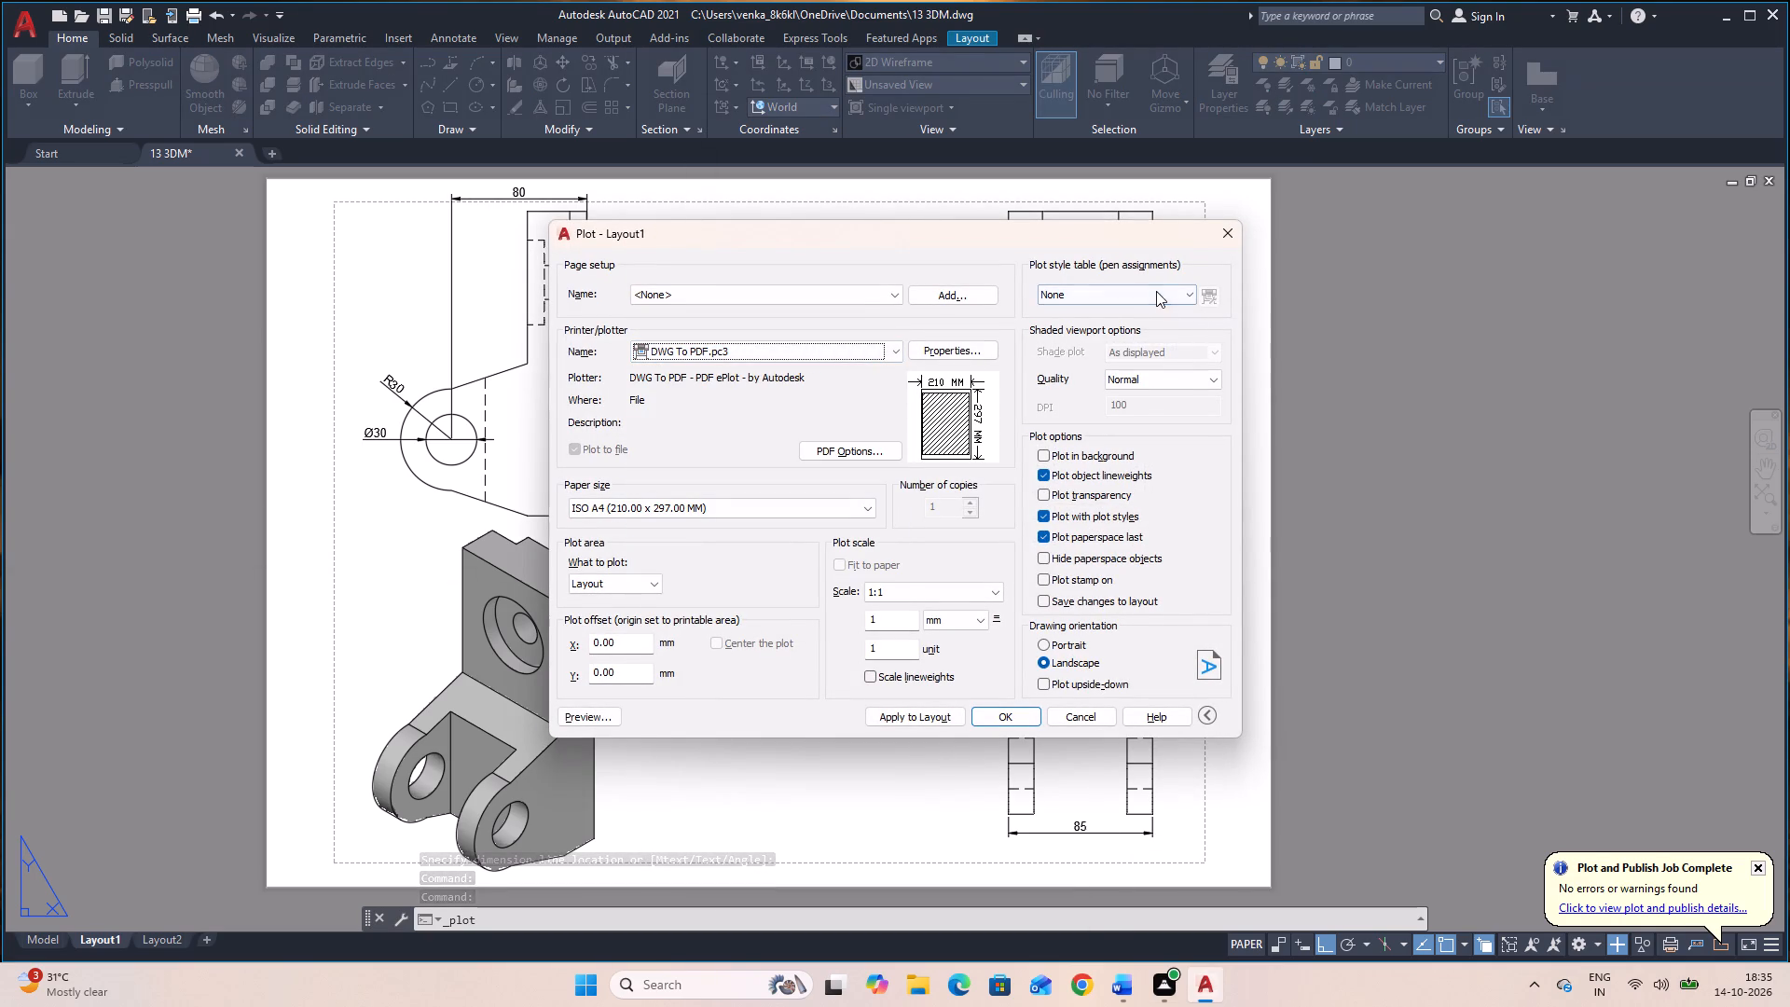
pyautogui.click(1156, 291)
pyautogui.click(1141, 388)
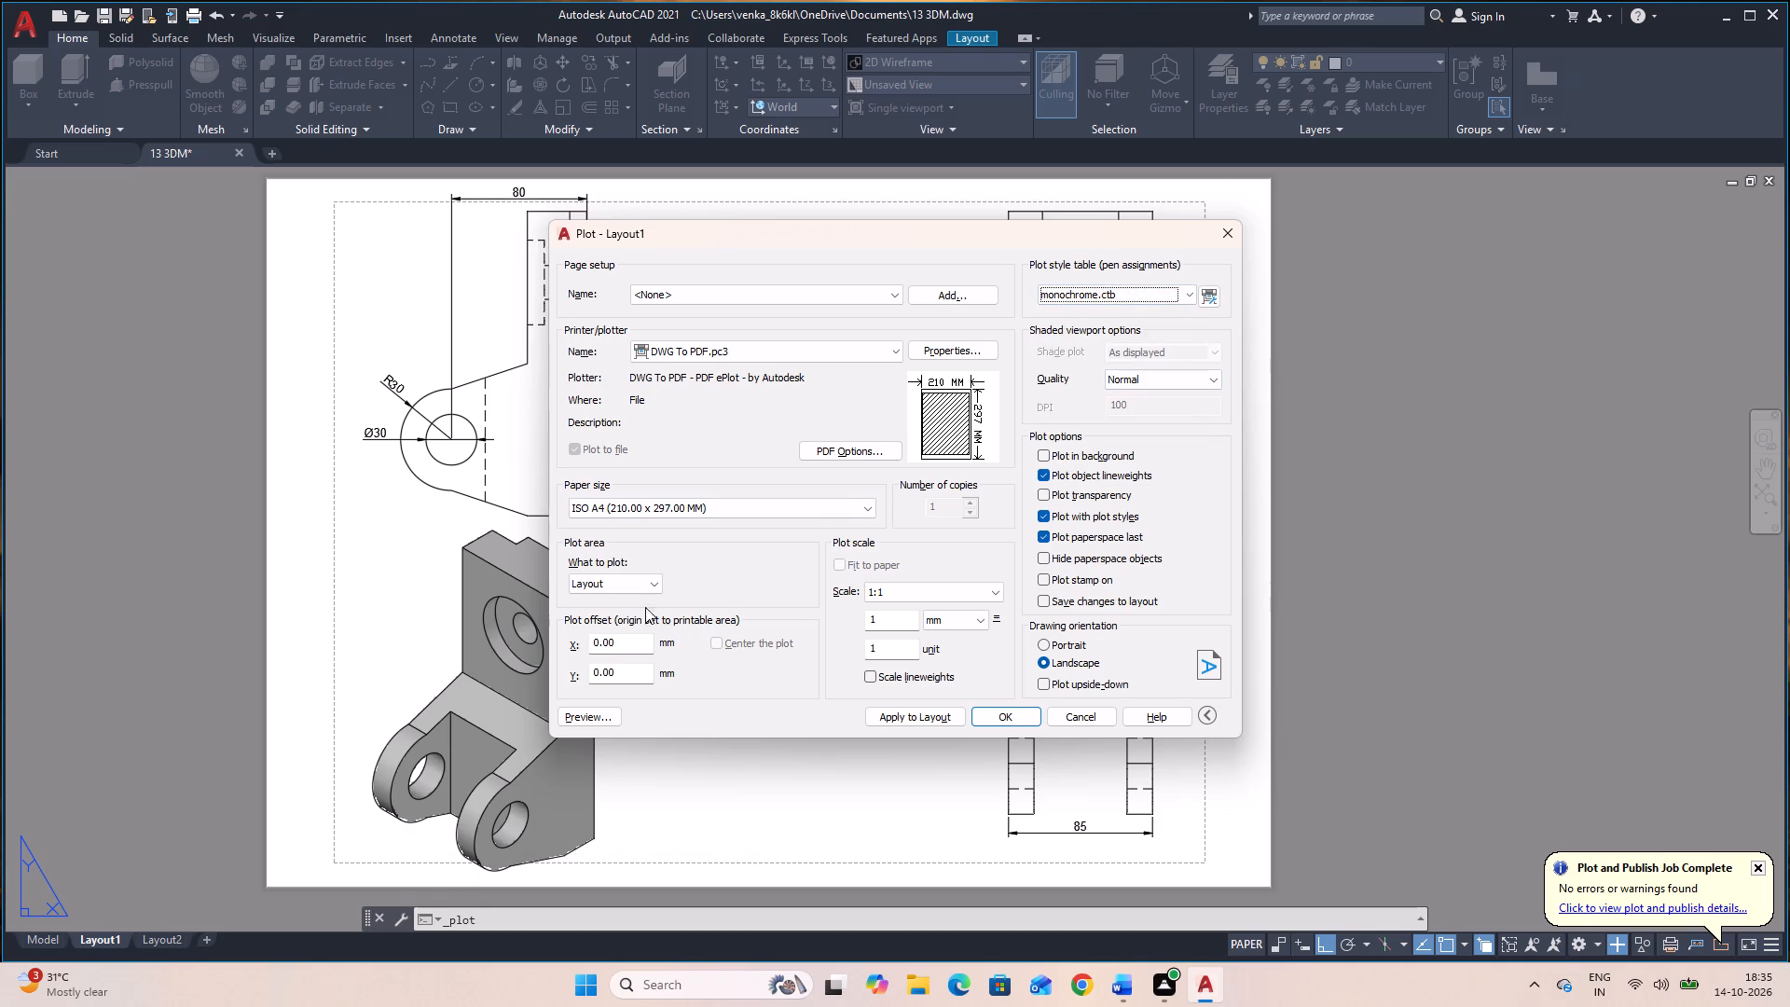
pyautogui.click(629, 583)
pyautogui.click(628, 636)
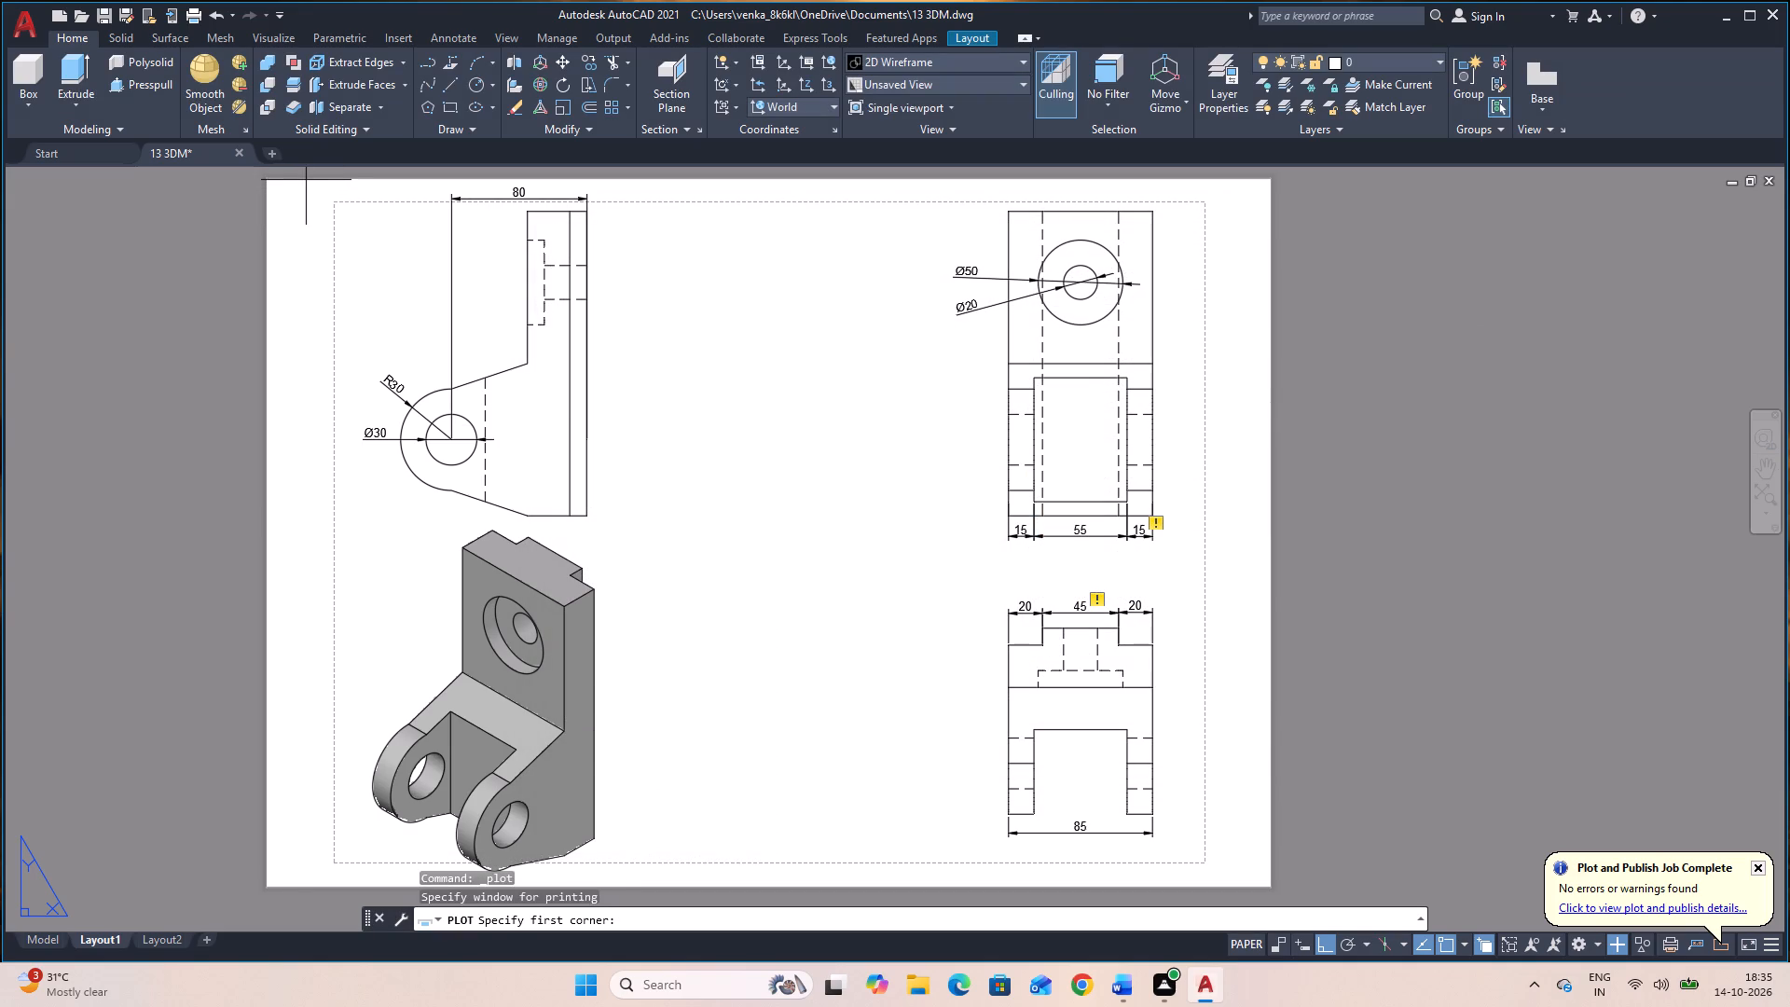
pyautogui.click(310, 183)
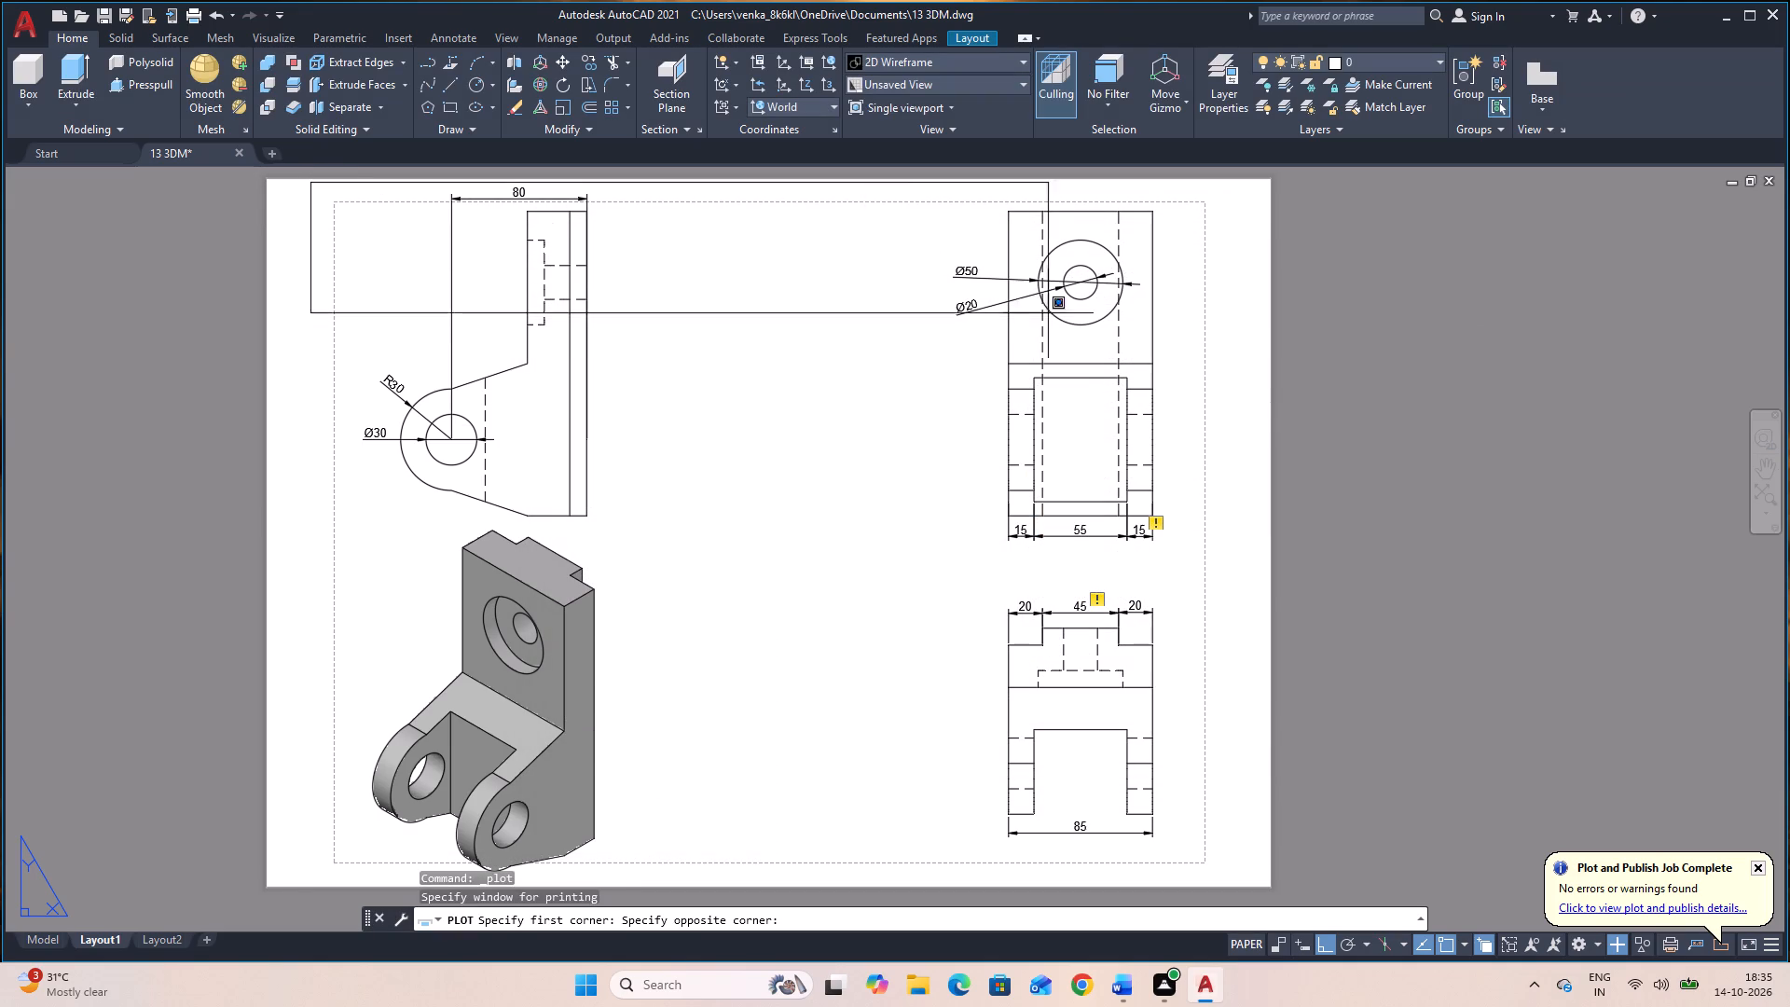
pyautogui.click(1224, 884)
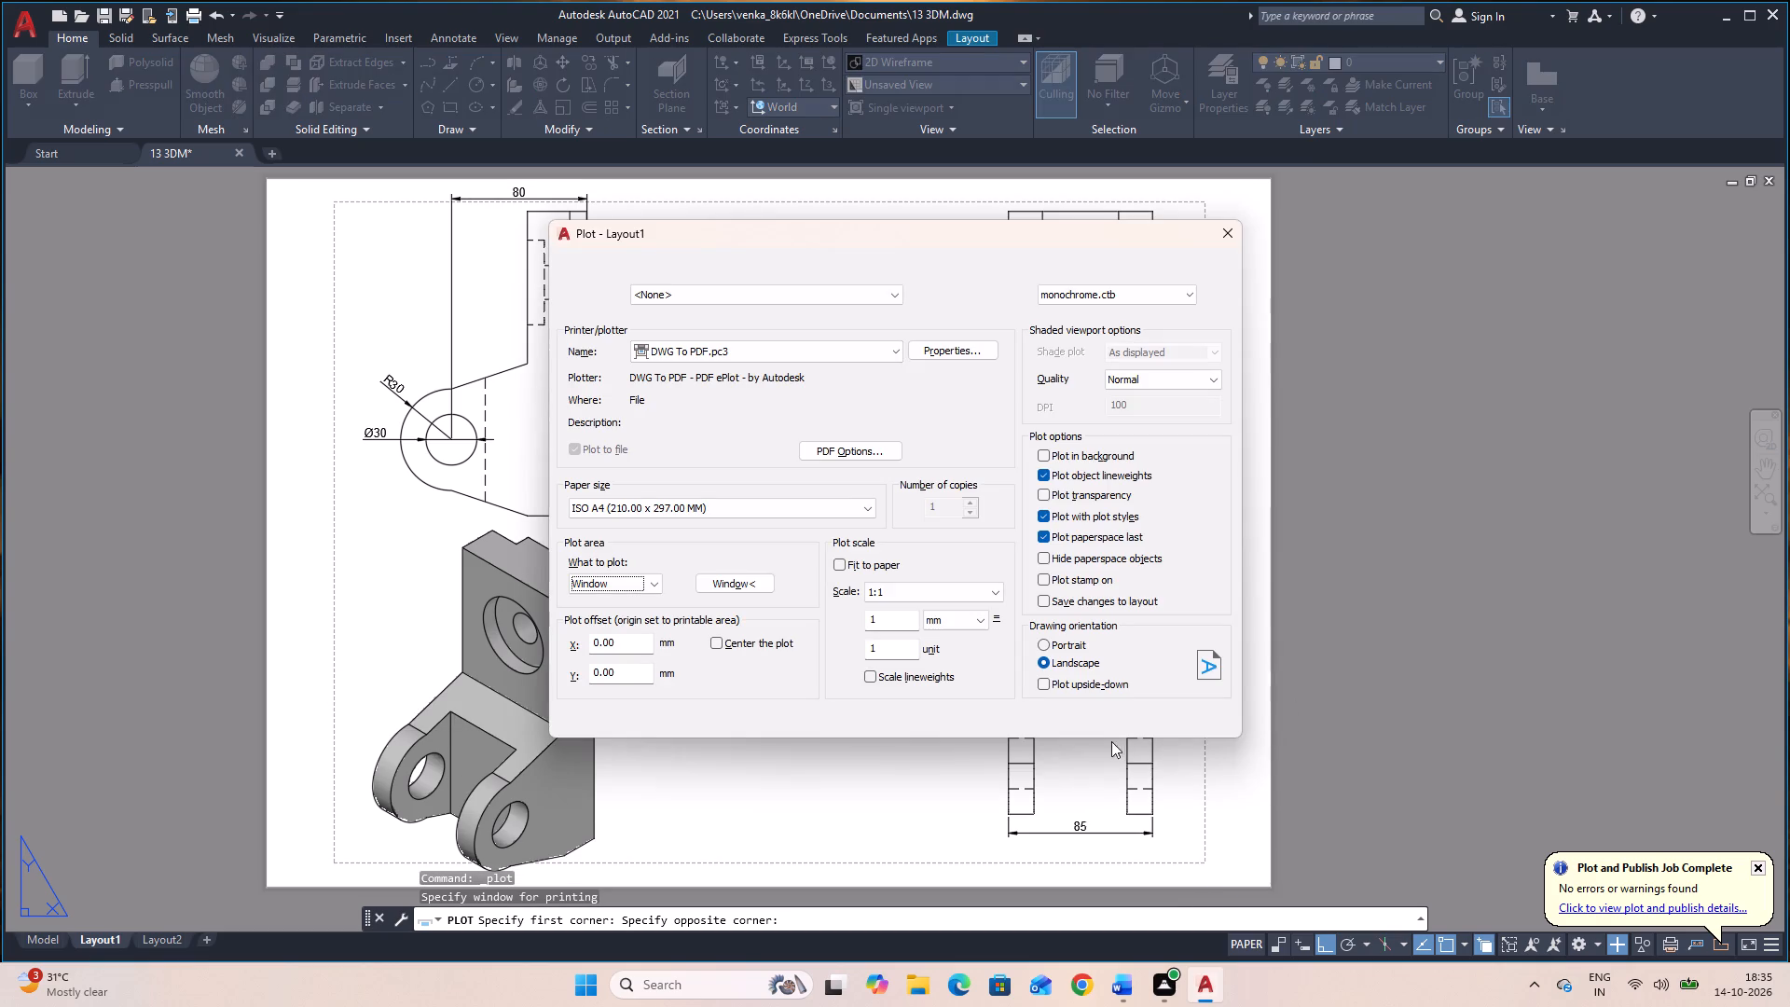
pyautogui.click(770, 641)
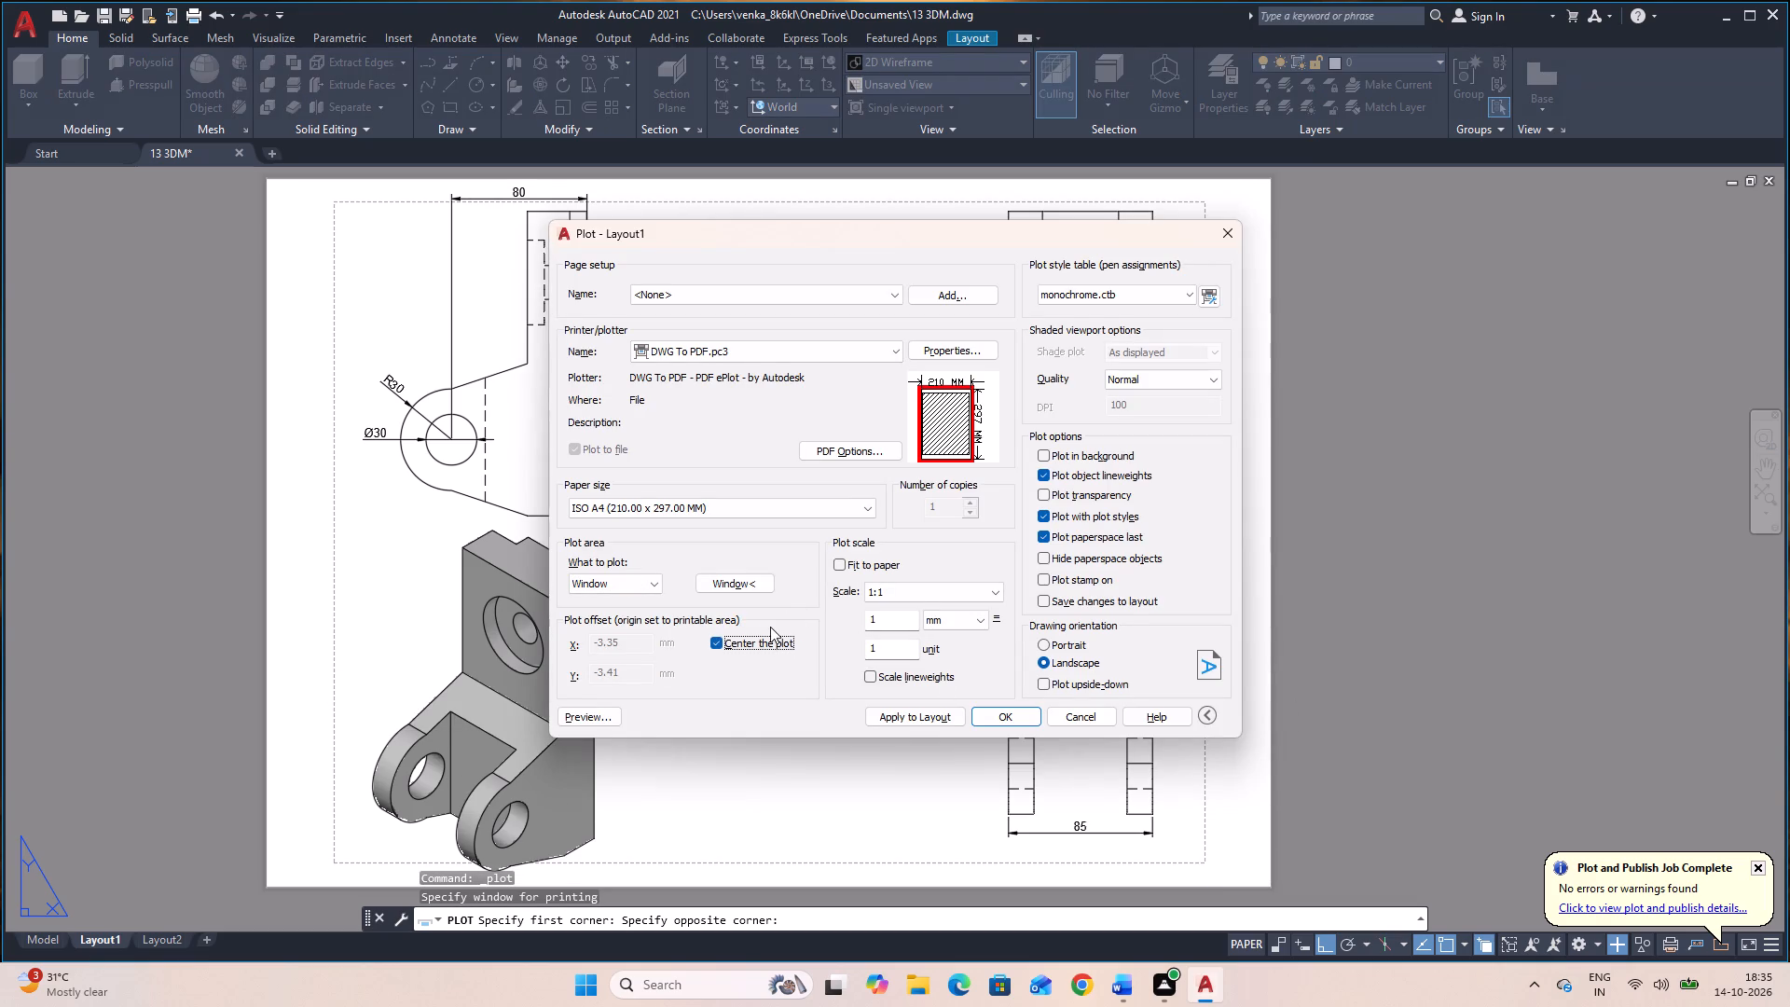
# Plot the layout to a PDF file named 13 3DM in Documents, and close the PDF preview that opens.
pyautogui.click(997, 707)
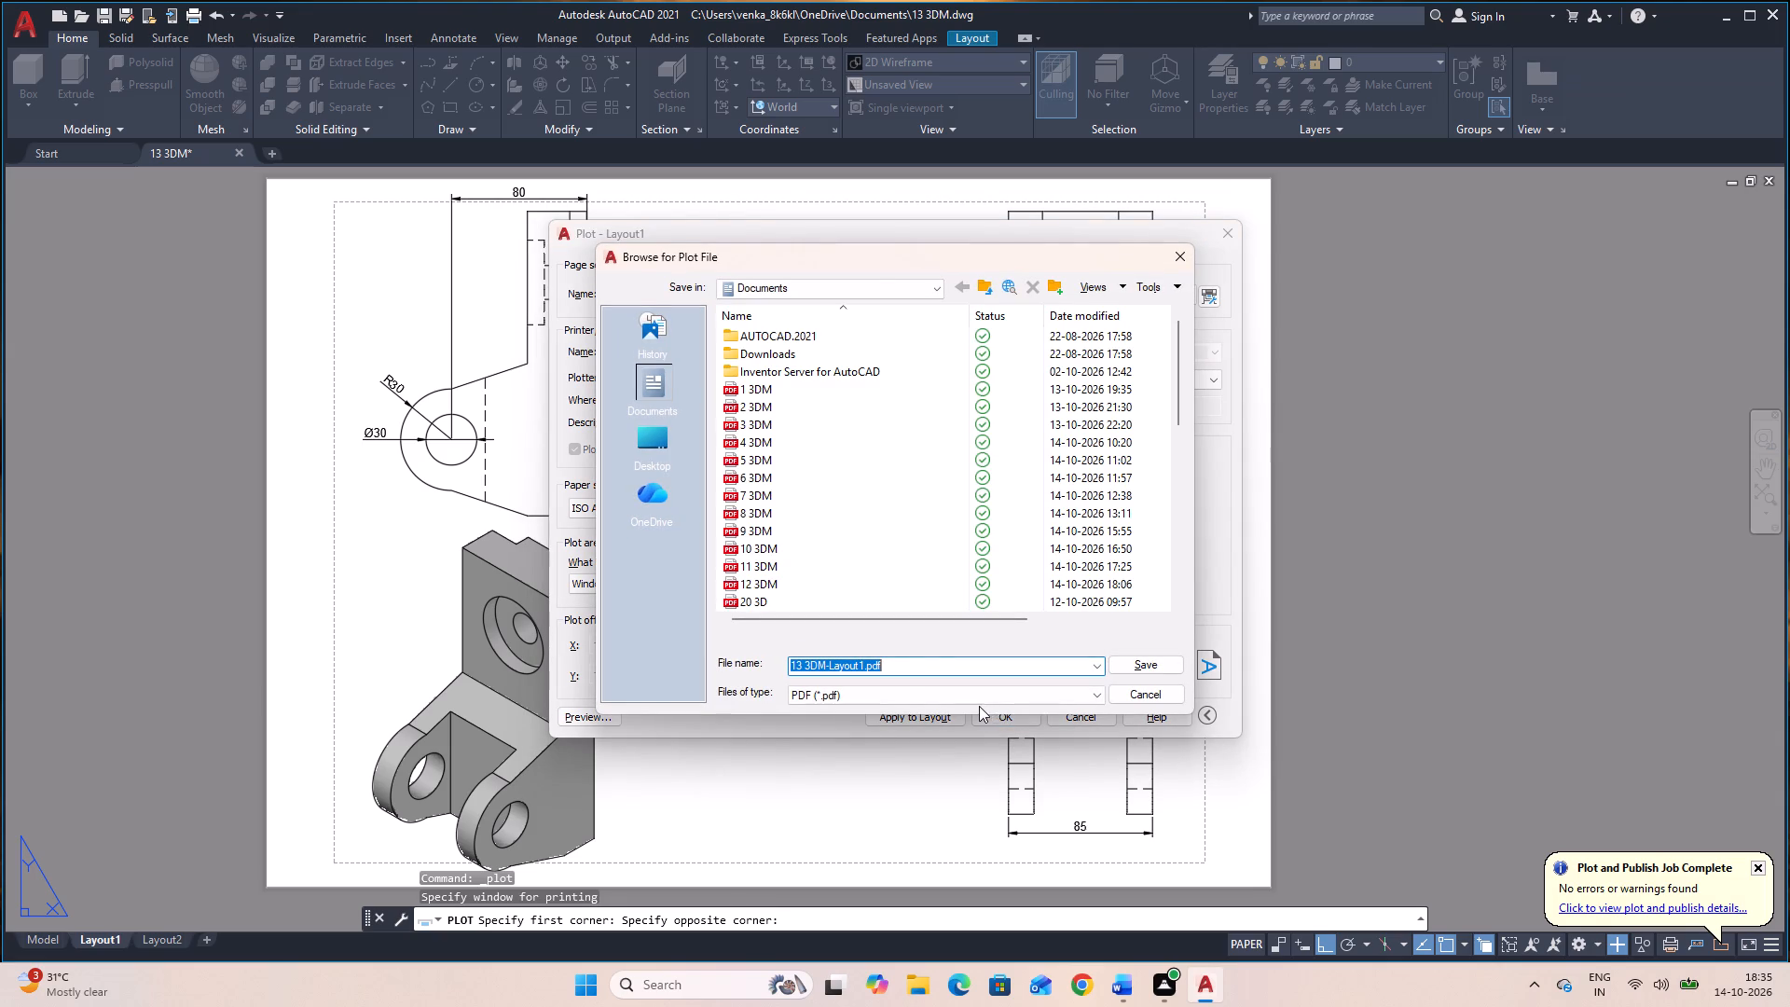
pyautogui.click(929, 662)
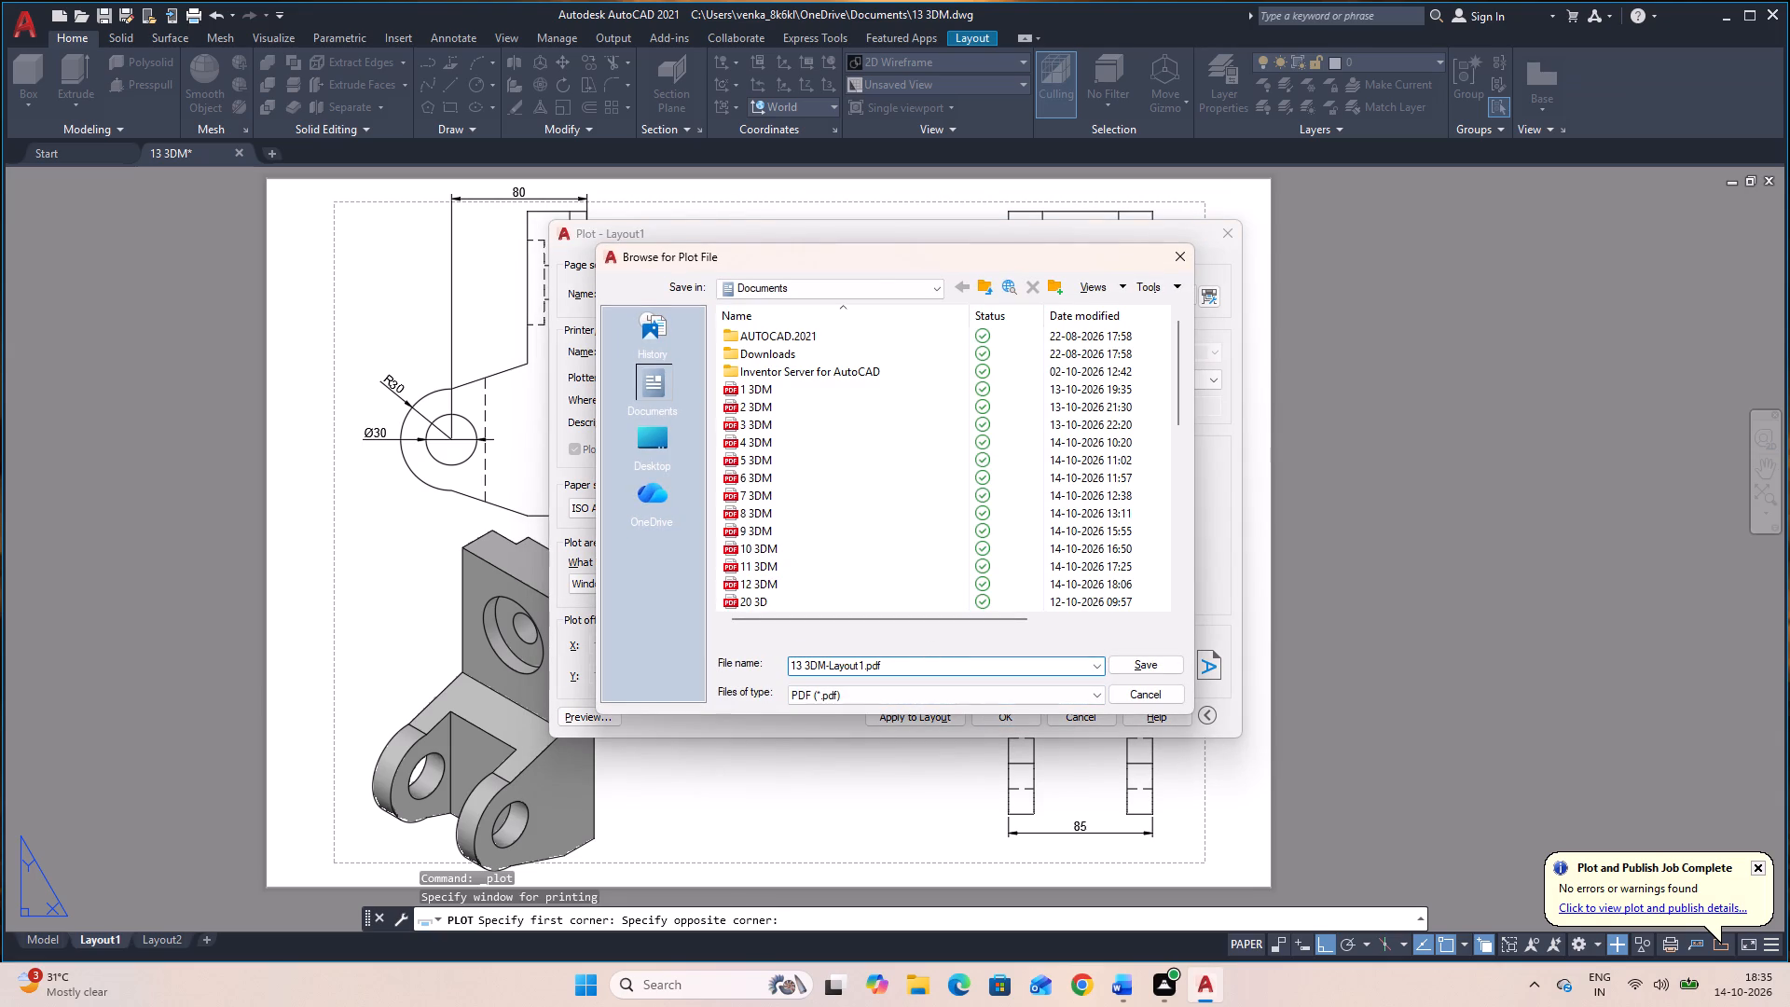
pyautogui.press('BackSpace')
pyautogui.press('BackSpace')
pyautogui.press('BackSpace')
pyautogui.press('BackSpace')
pyautogui.press('BackSpace')
pyautogui.press('BackSpace')
pyautogui.press('BackSpace')
pyautogui.press('BackSpace')
pyautogui.press('BackSpace')
pyautogui.press('BackSpace')
pyautogui.press('BackSpace')
pyautogui.press('BackSpace')
pyautogui.press('BackSpace')
pyautogui.press('BackSpace')
pyautogui.press('BackSpace')
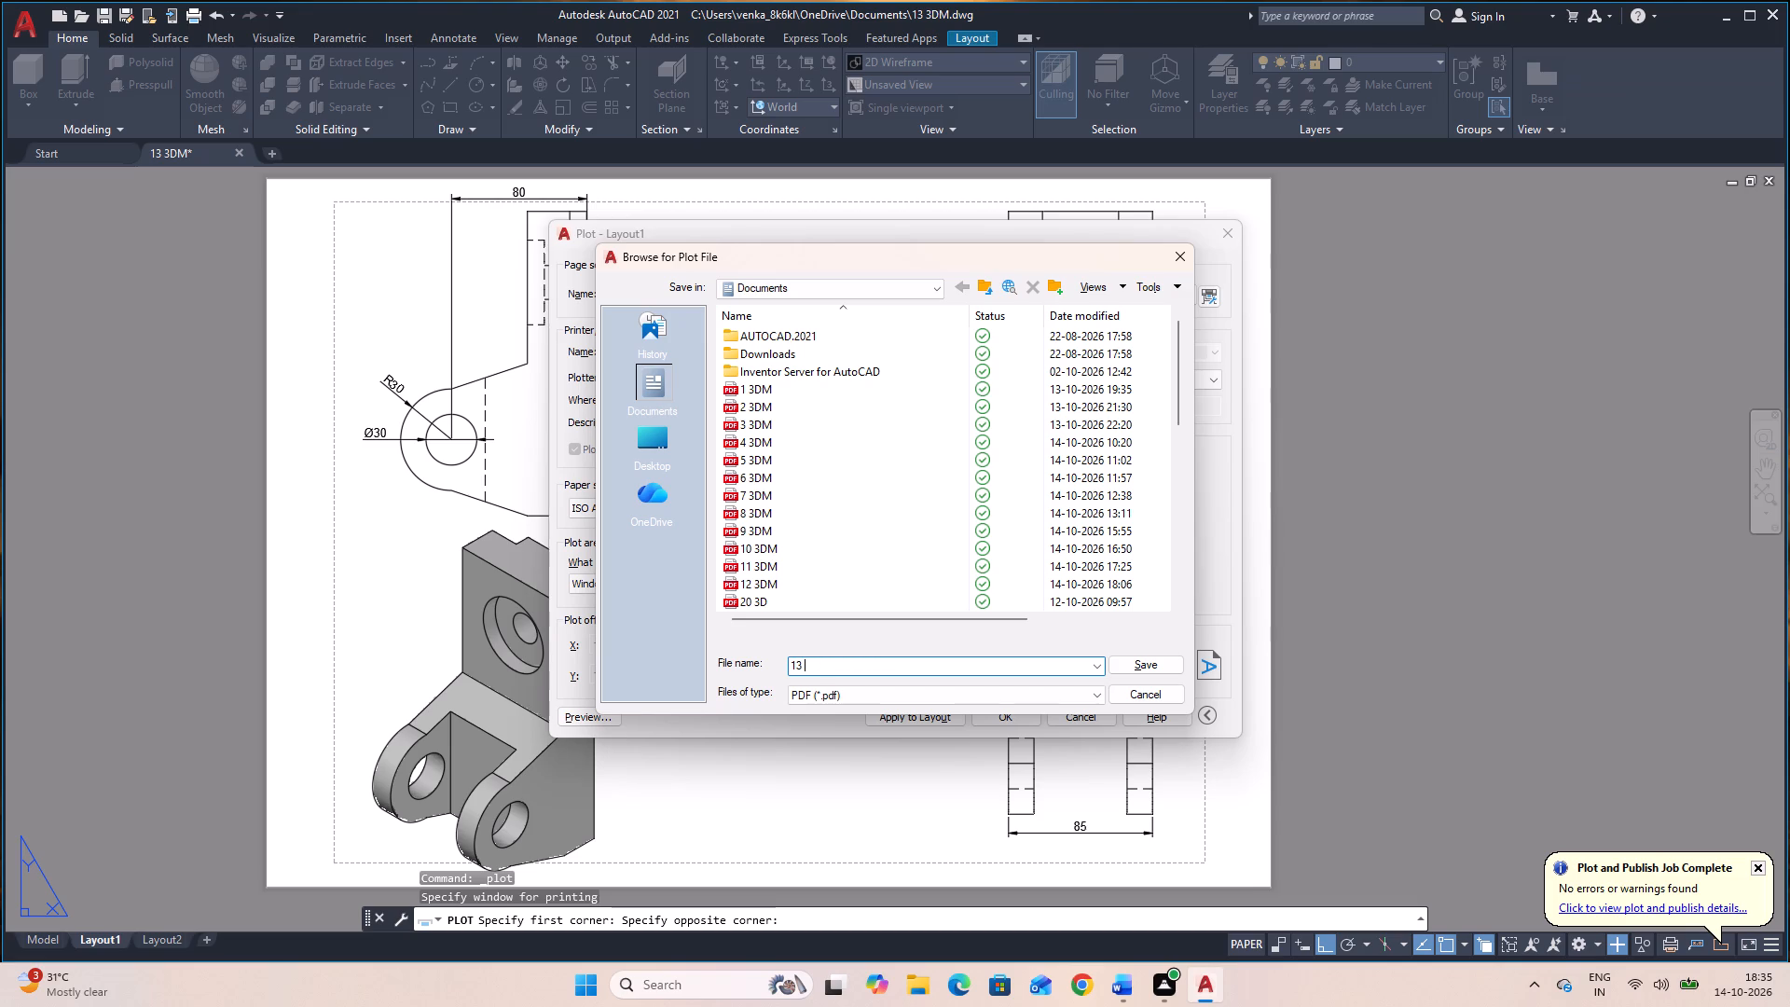
pyautogui.write('3DM')
pyautogui.click(1142, 659)
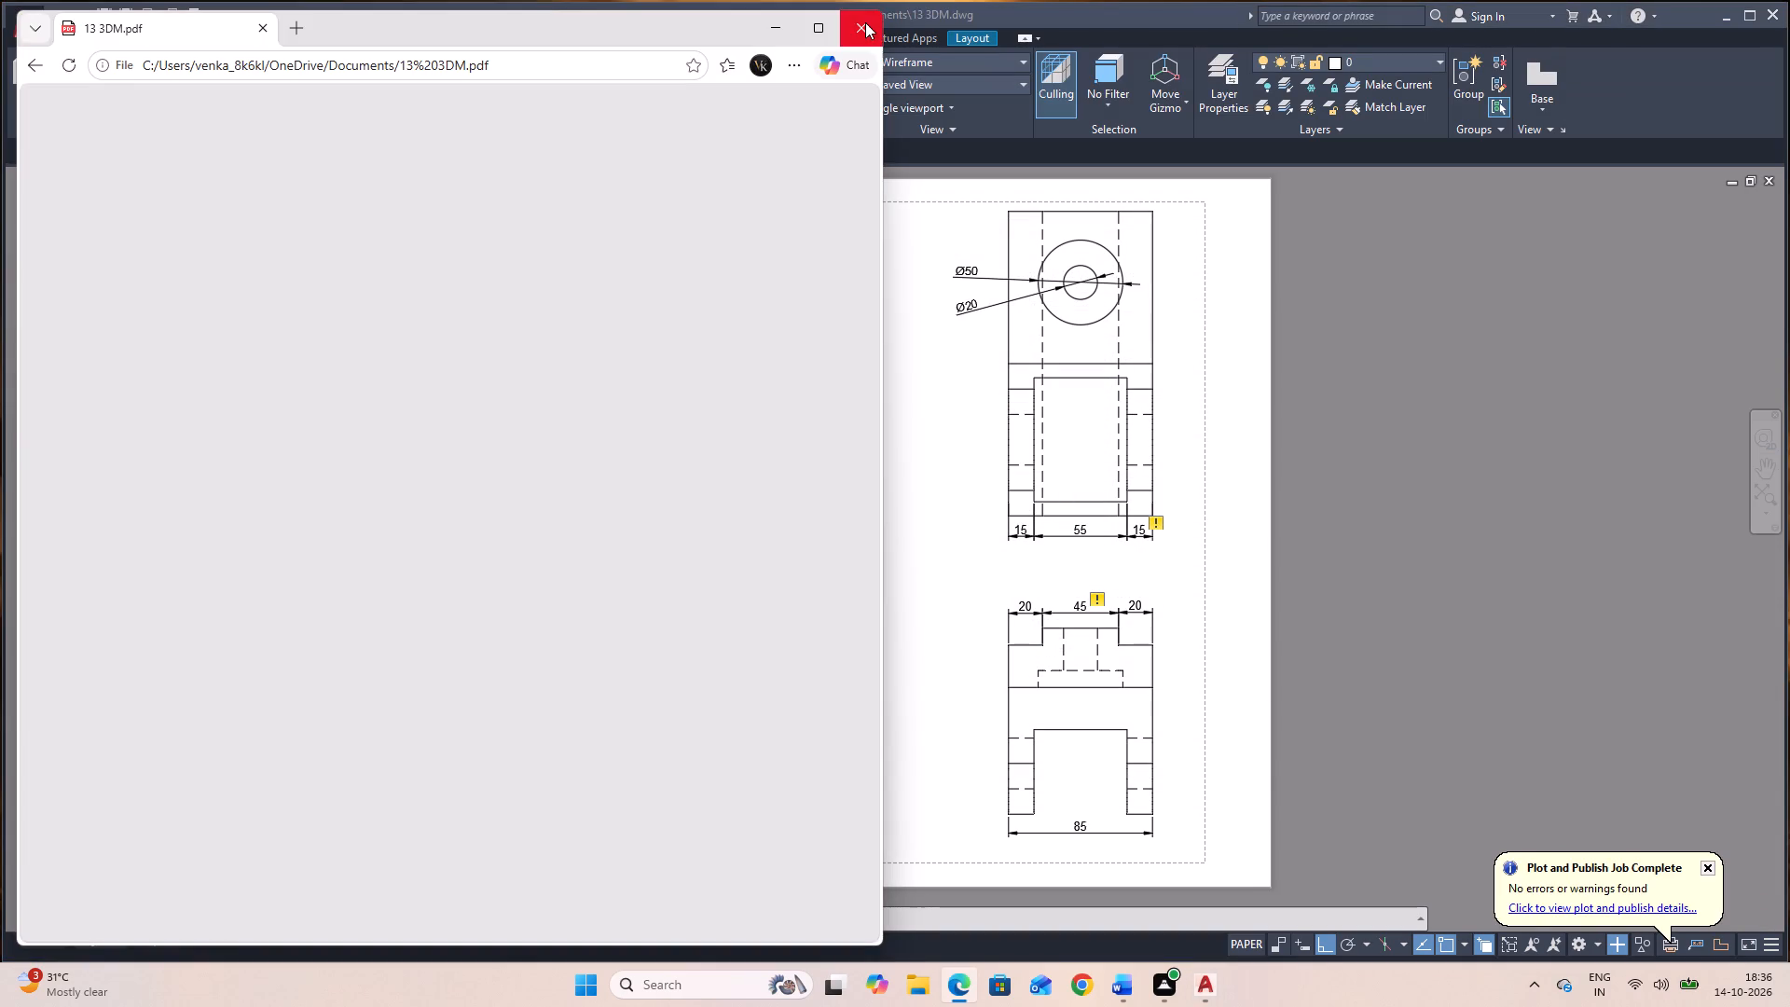
pyautogui.click(865, 22)
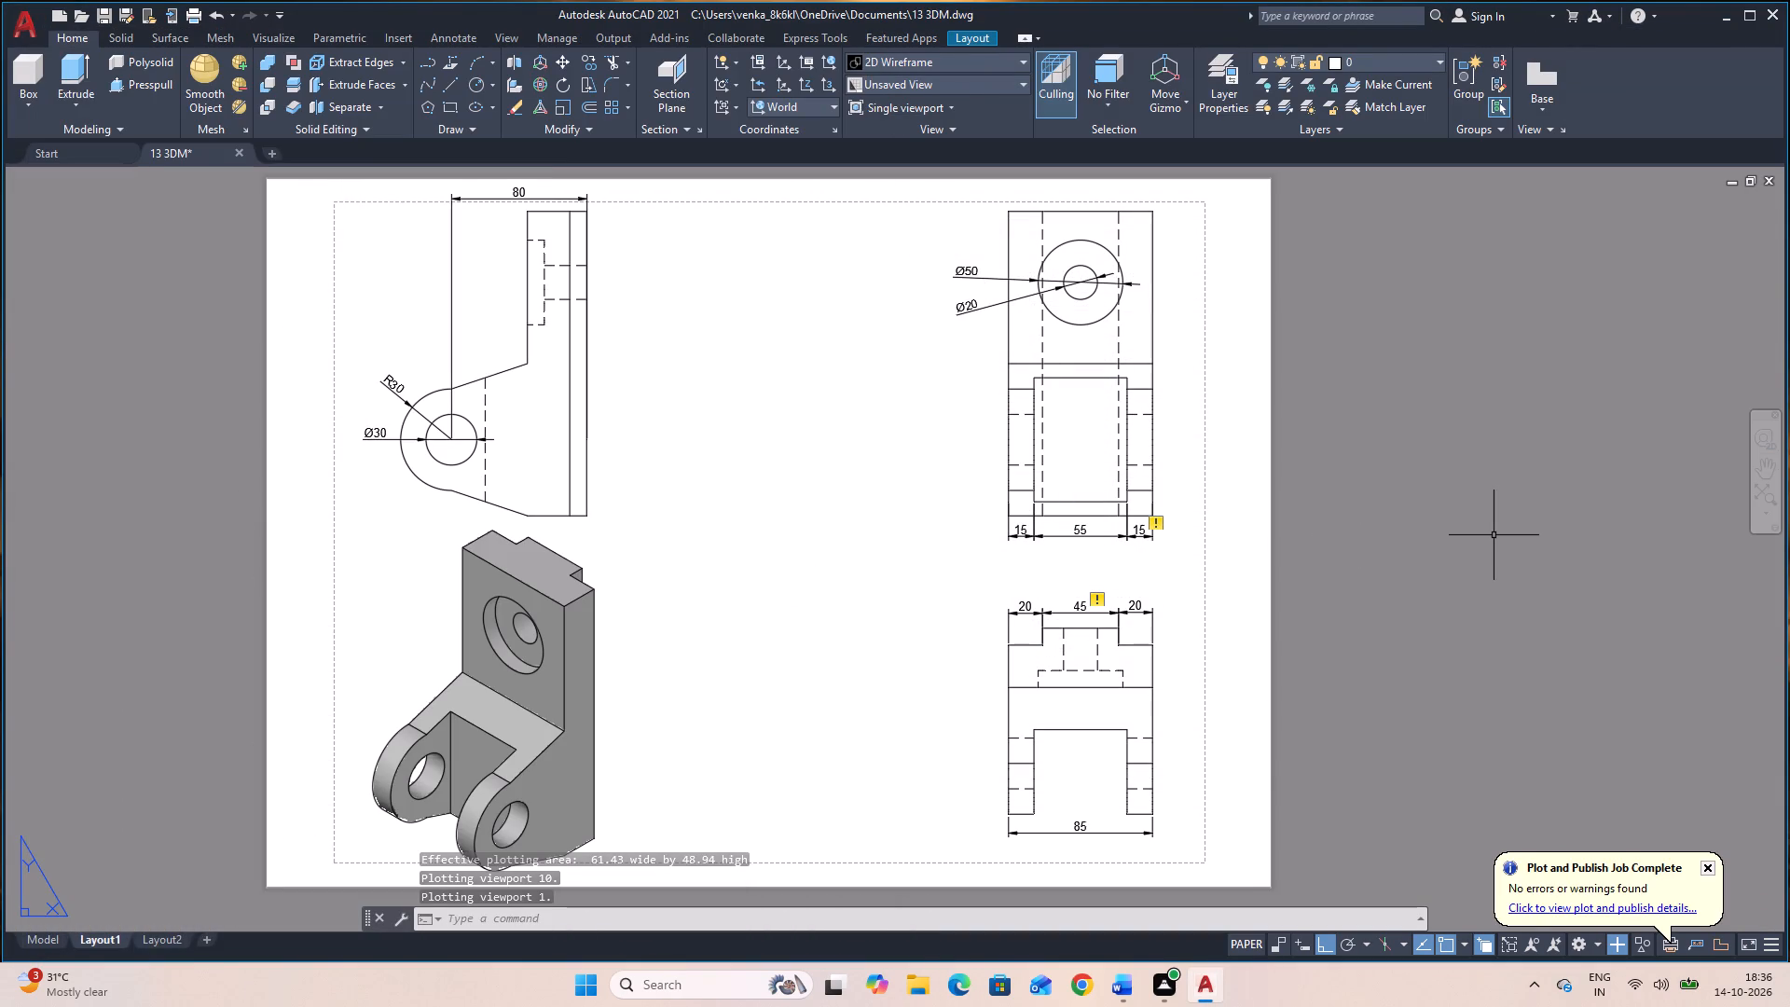
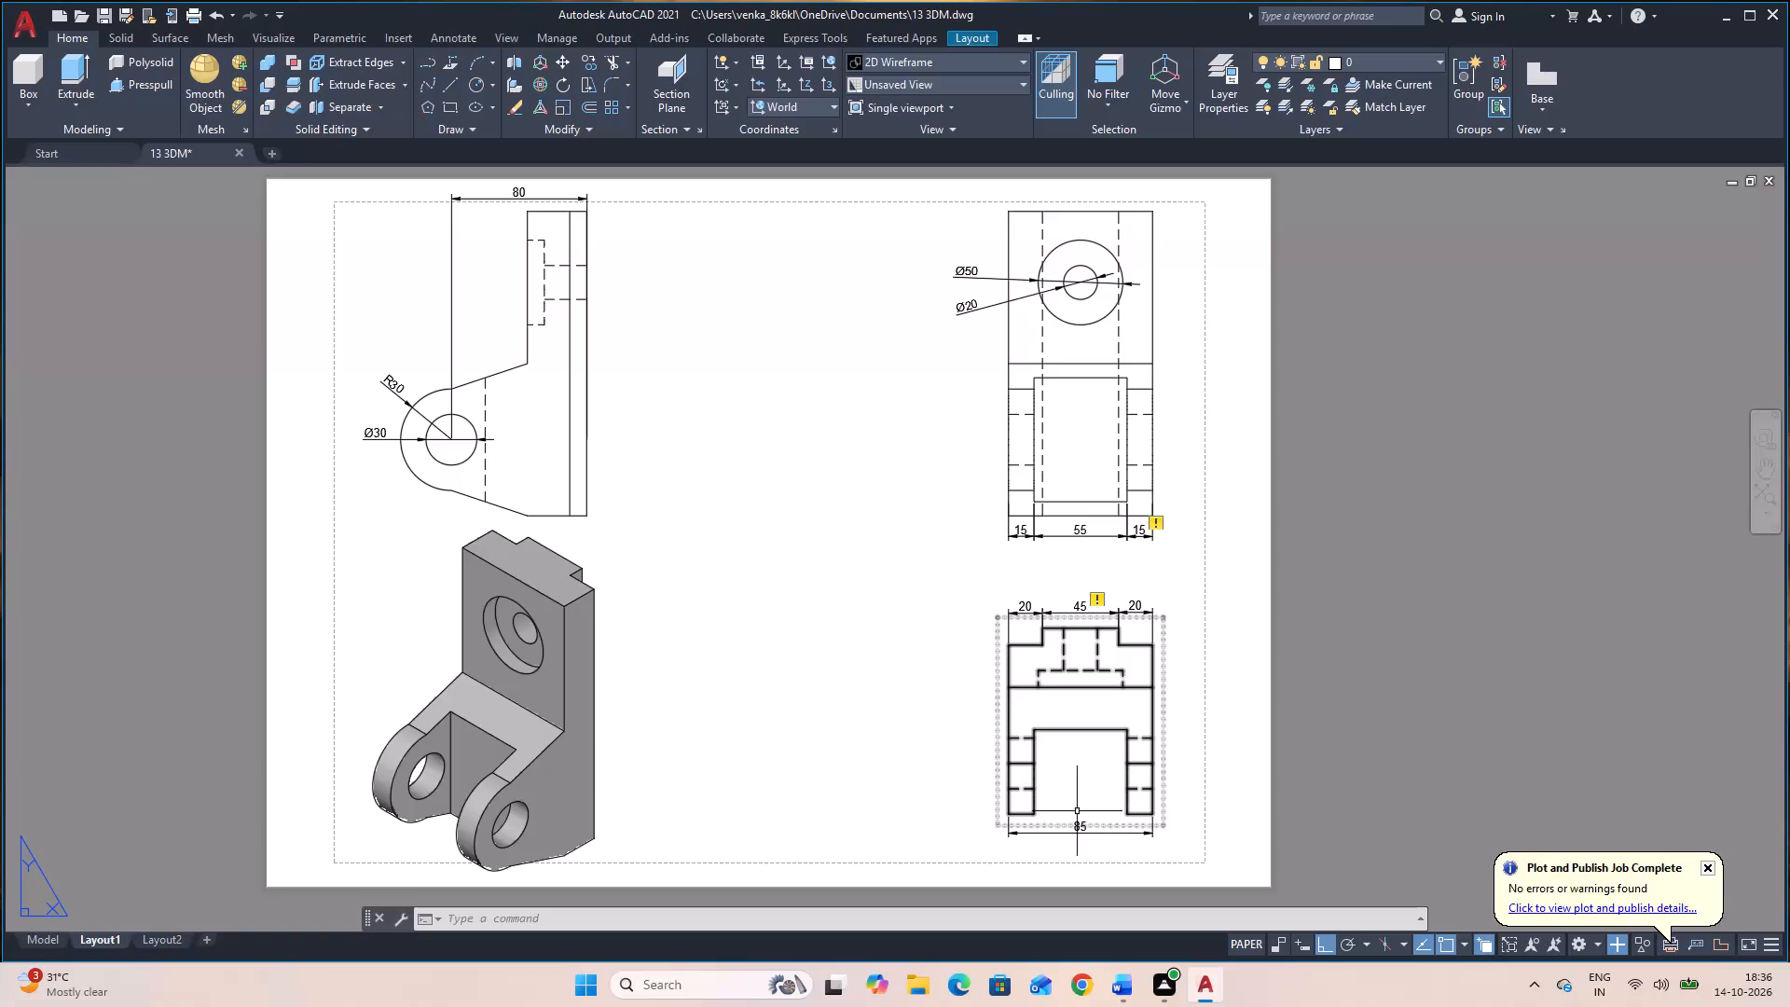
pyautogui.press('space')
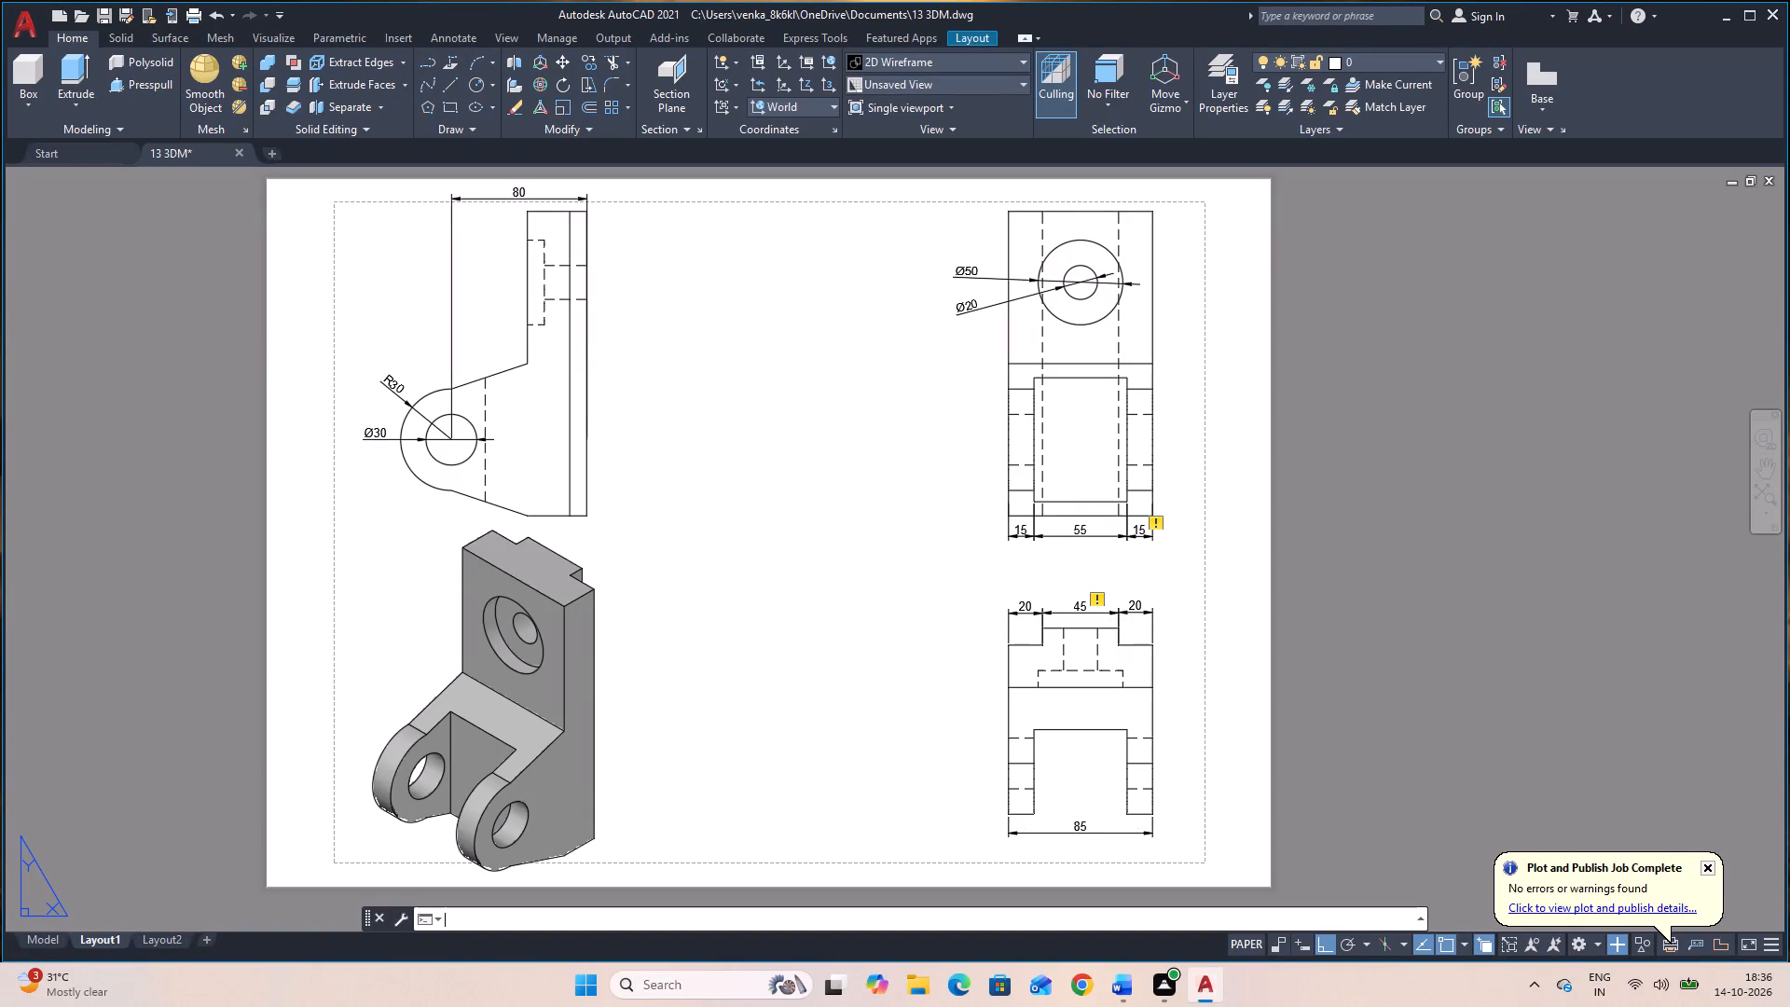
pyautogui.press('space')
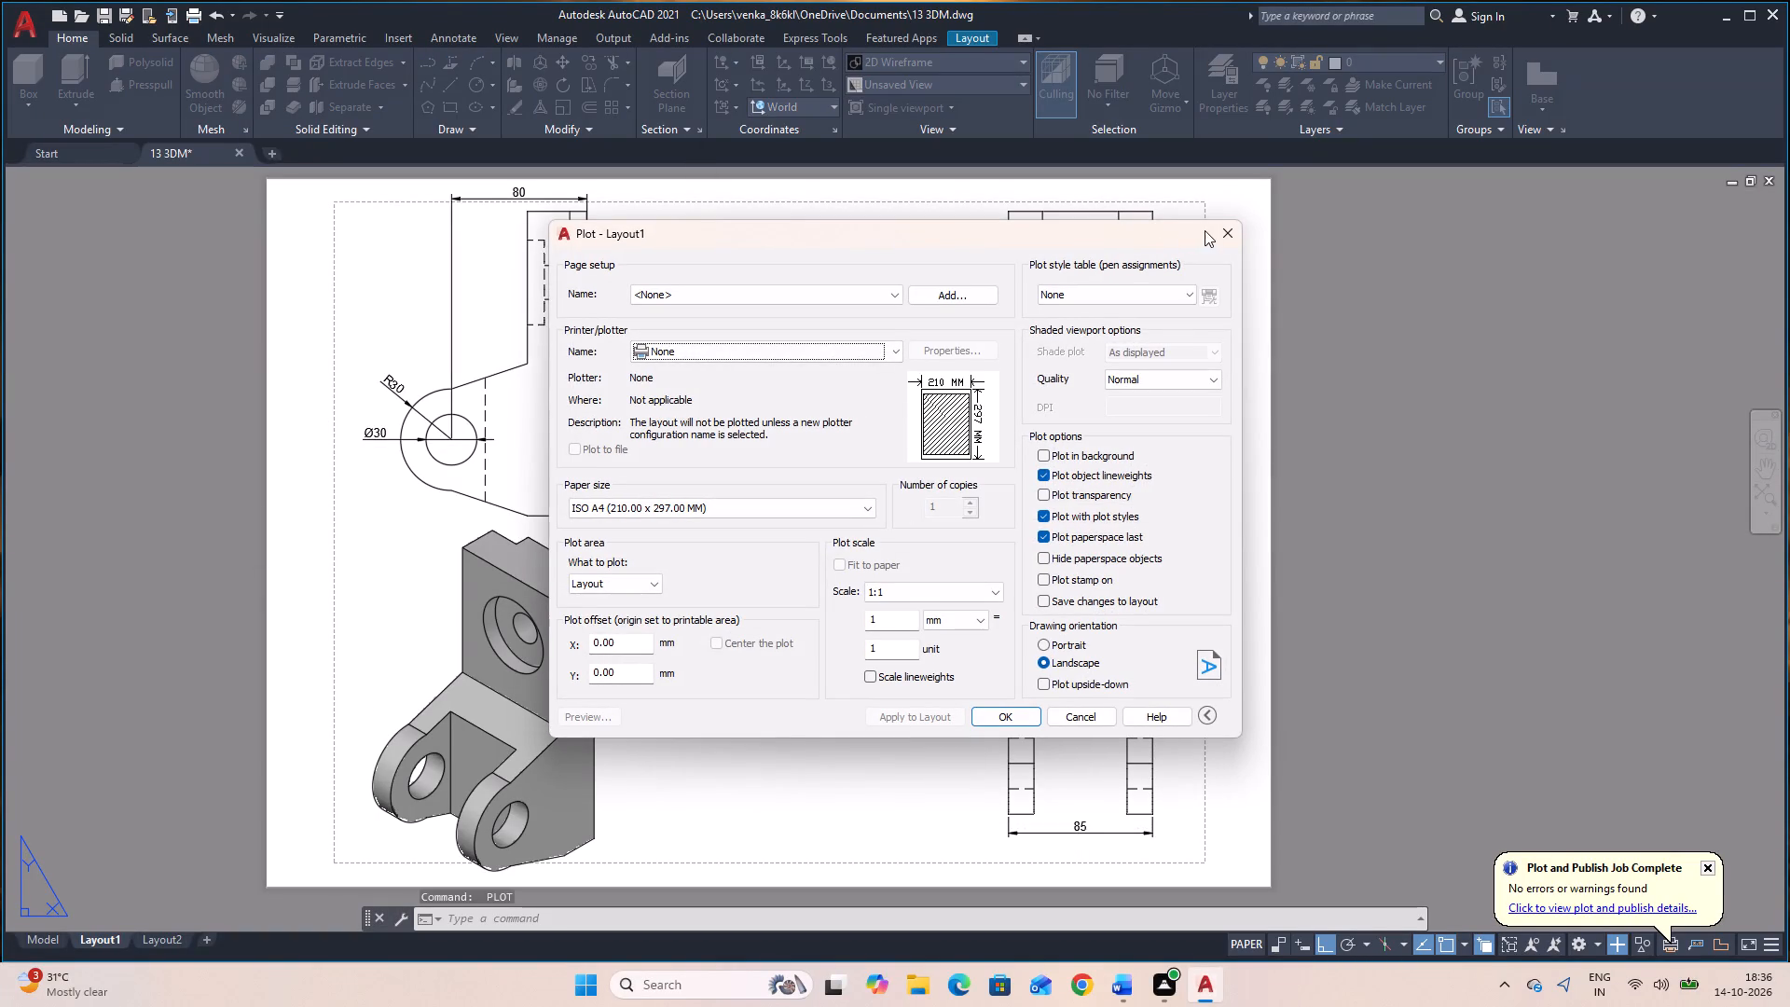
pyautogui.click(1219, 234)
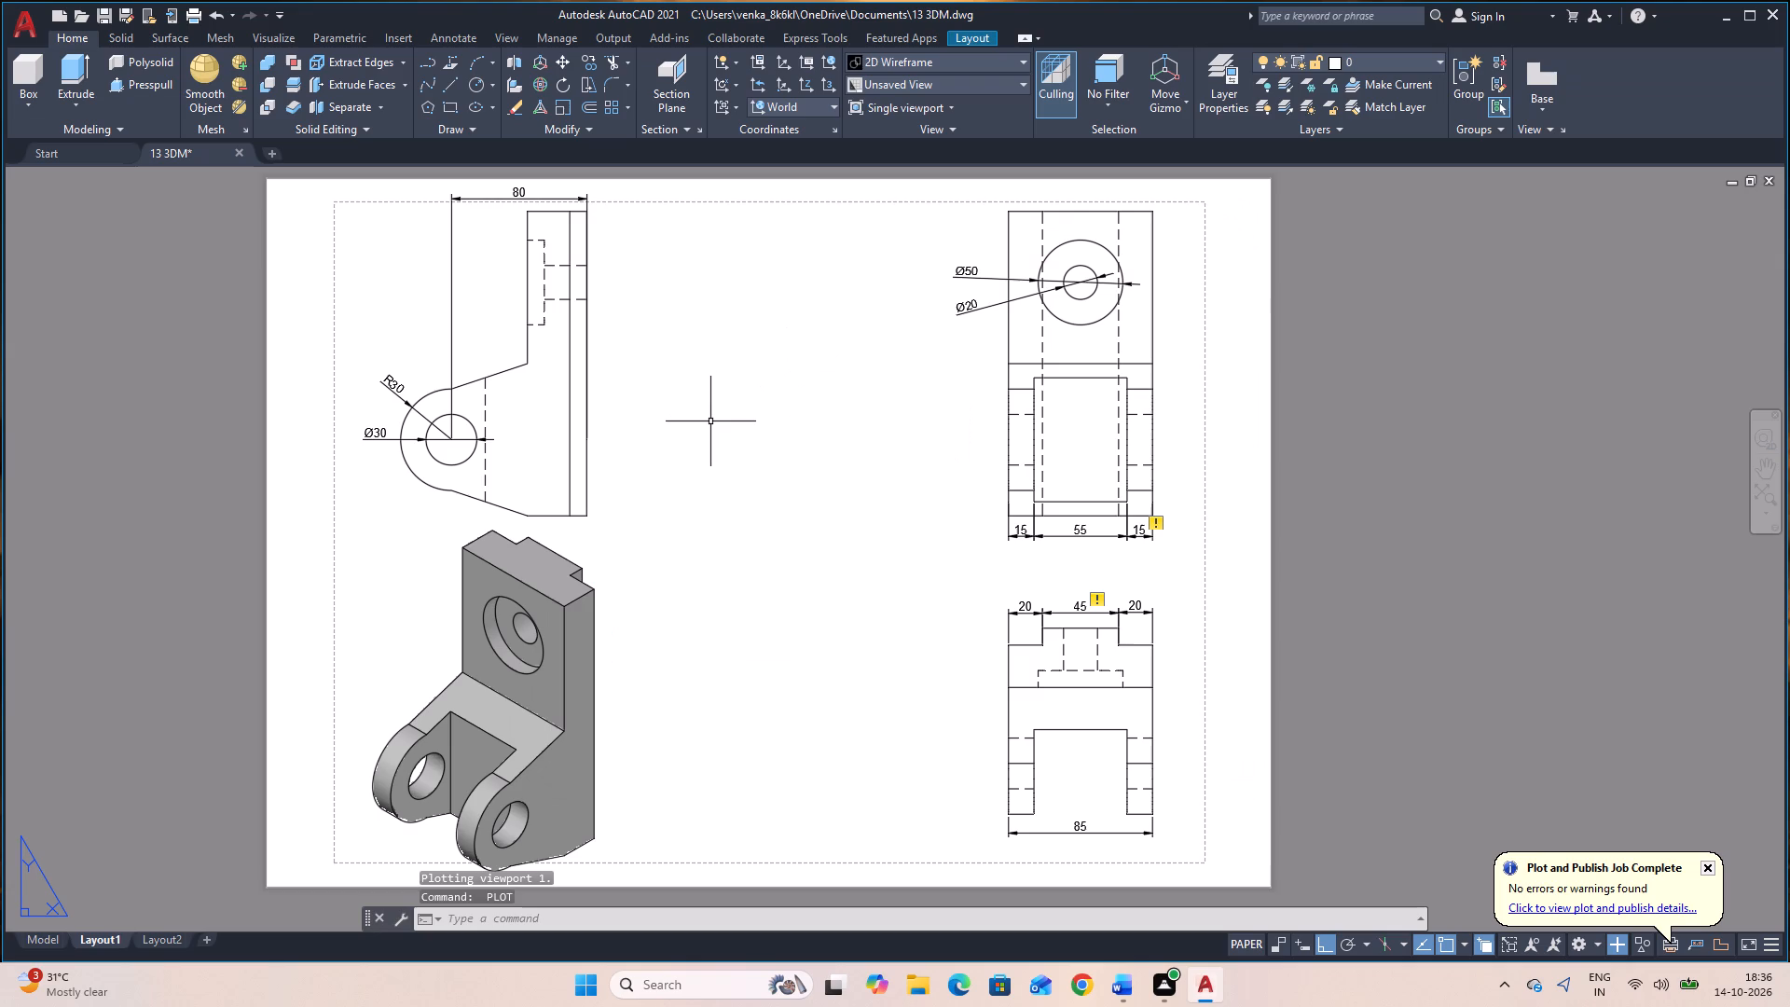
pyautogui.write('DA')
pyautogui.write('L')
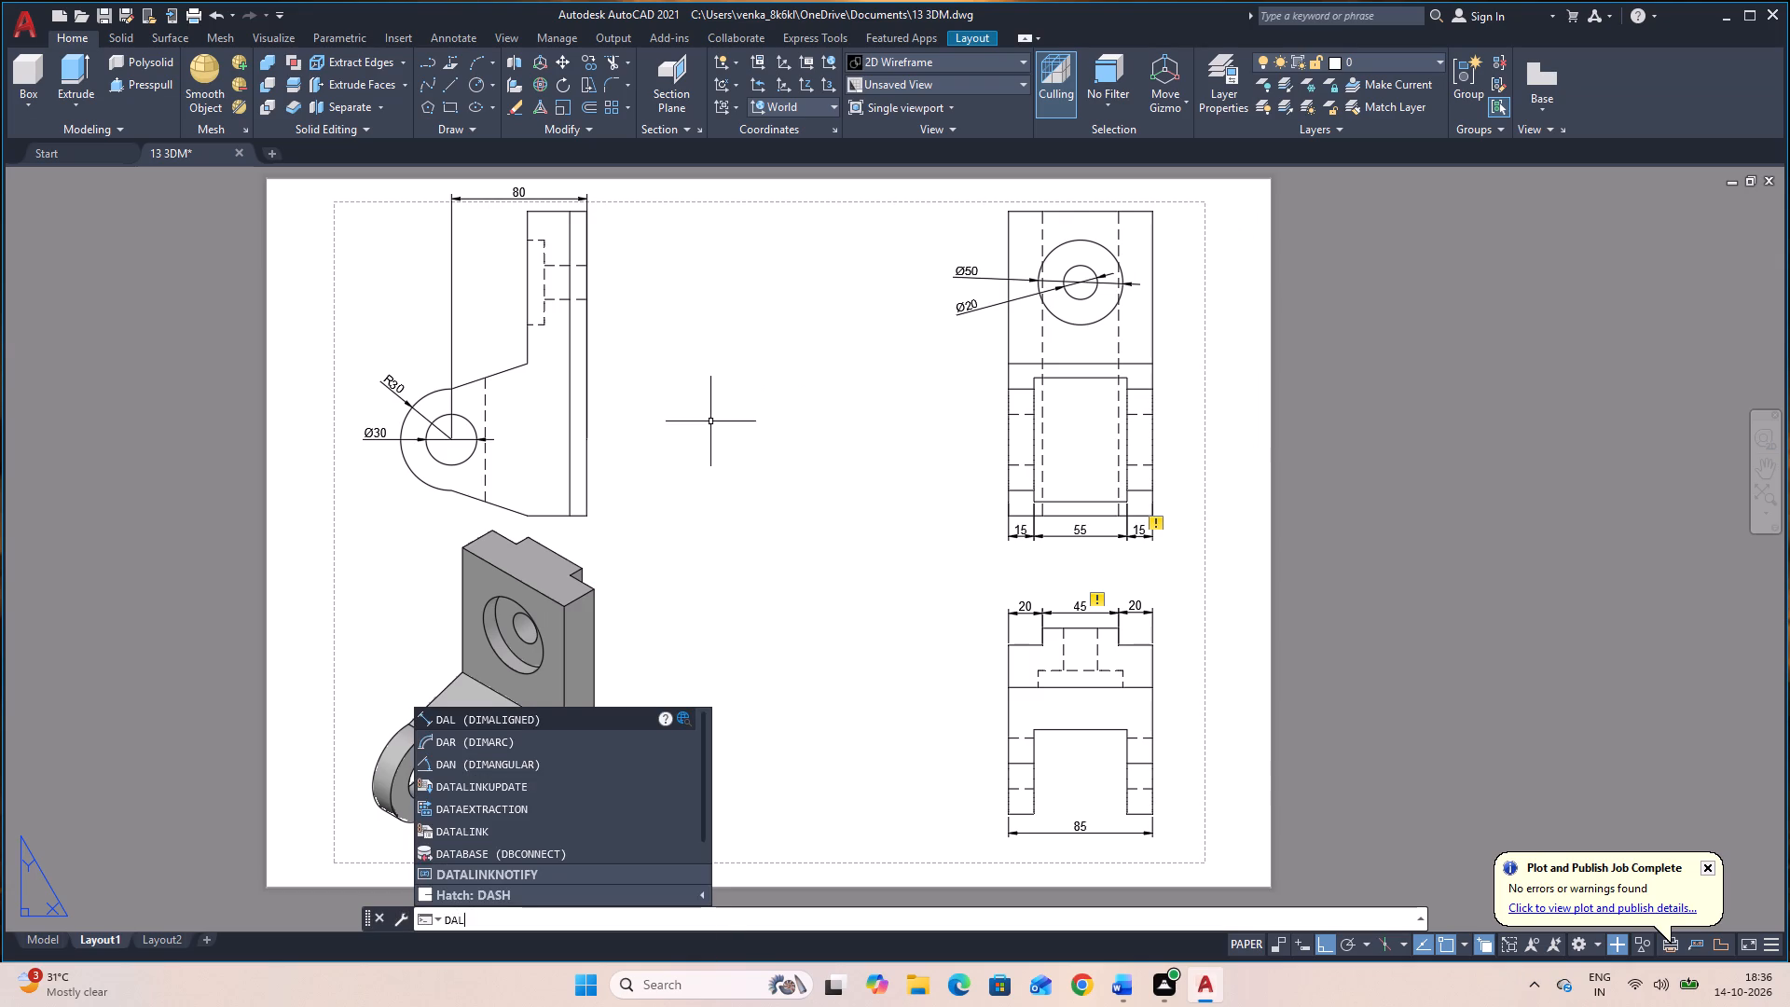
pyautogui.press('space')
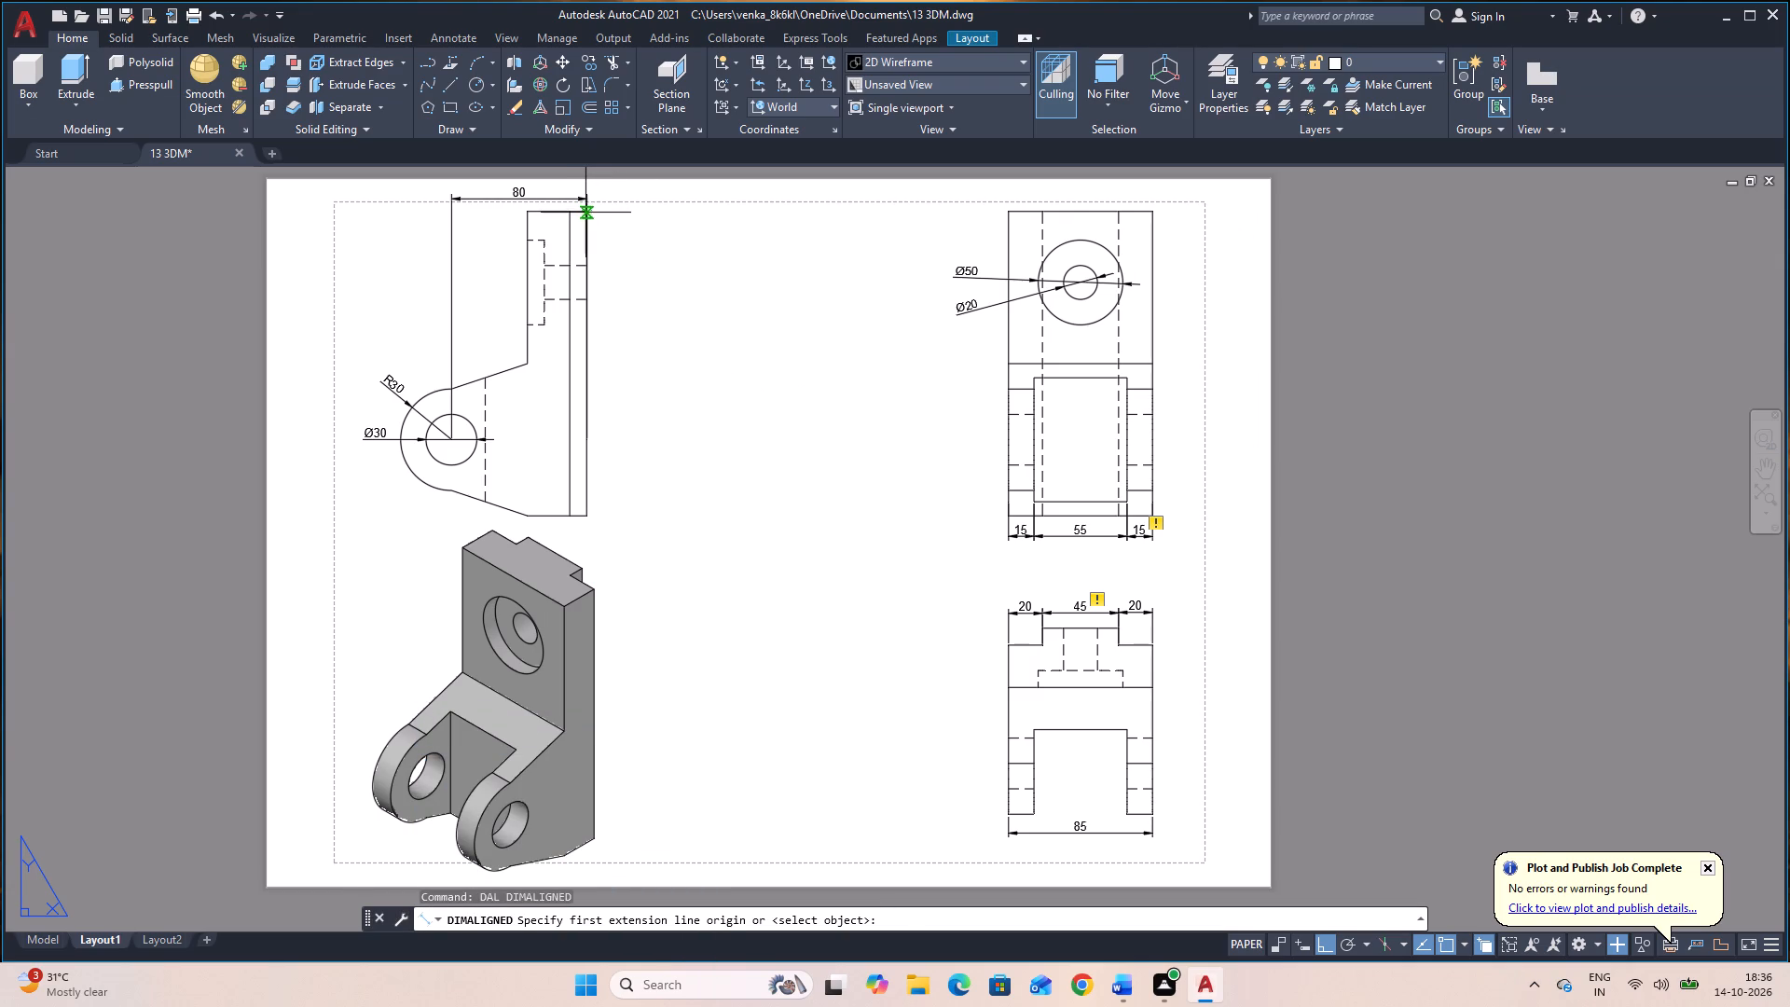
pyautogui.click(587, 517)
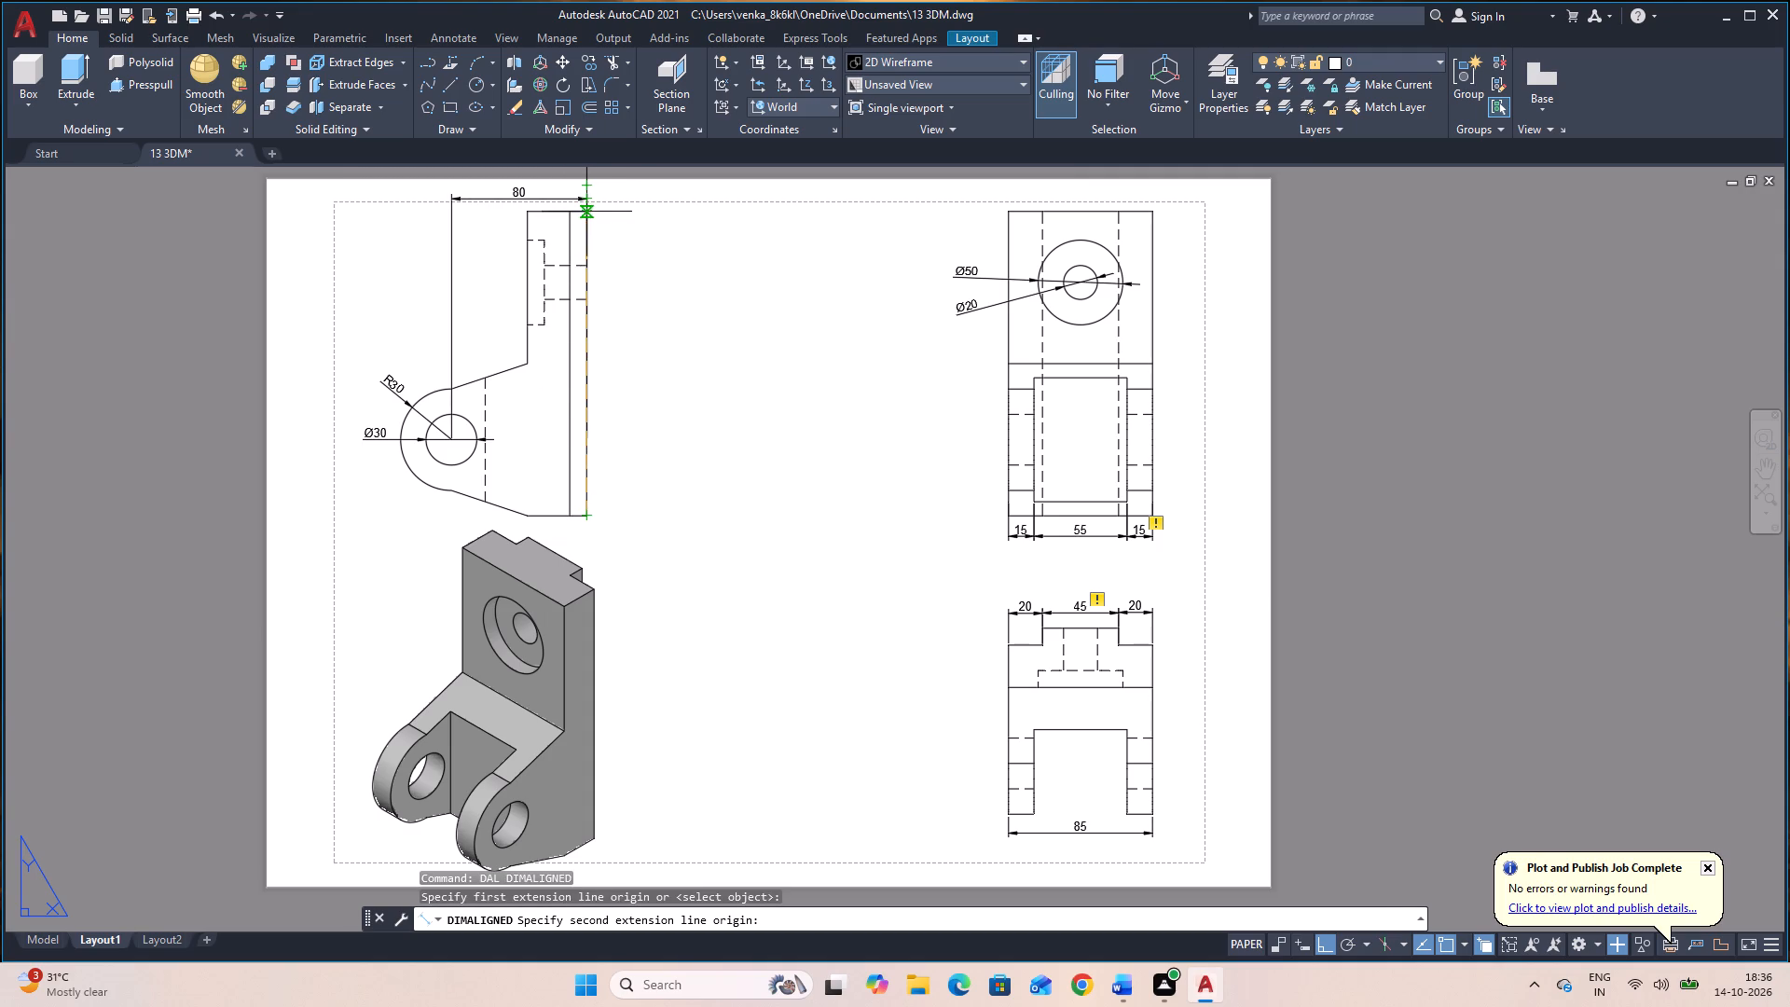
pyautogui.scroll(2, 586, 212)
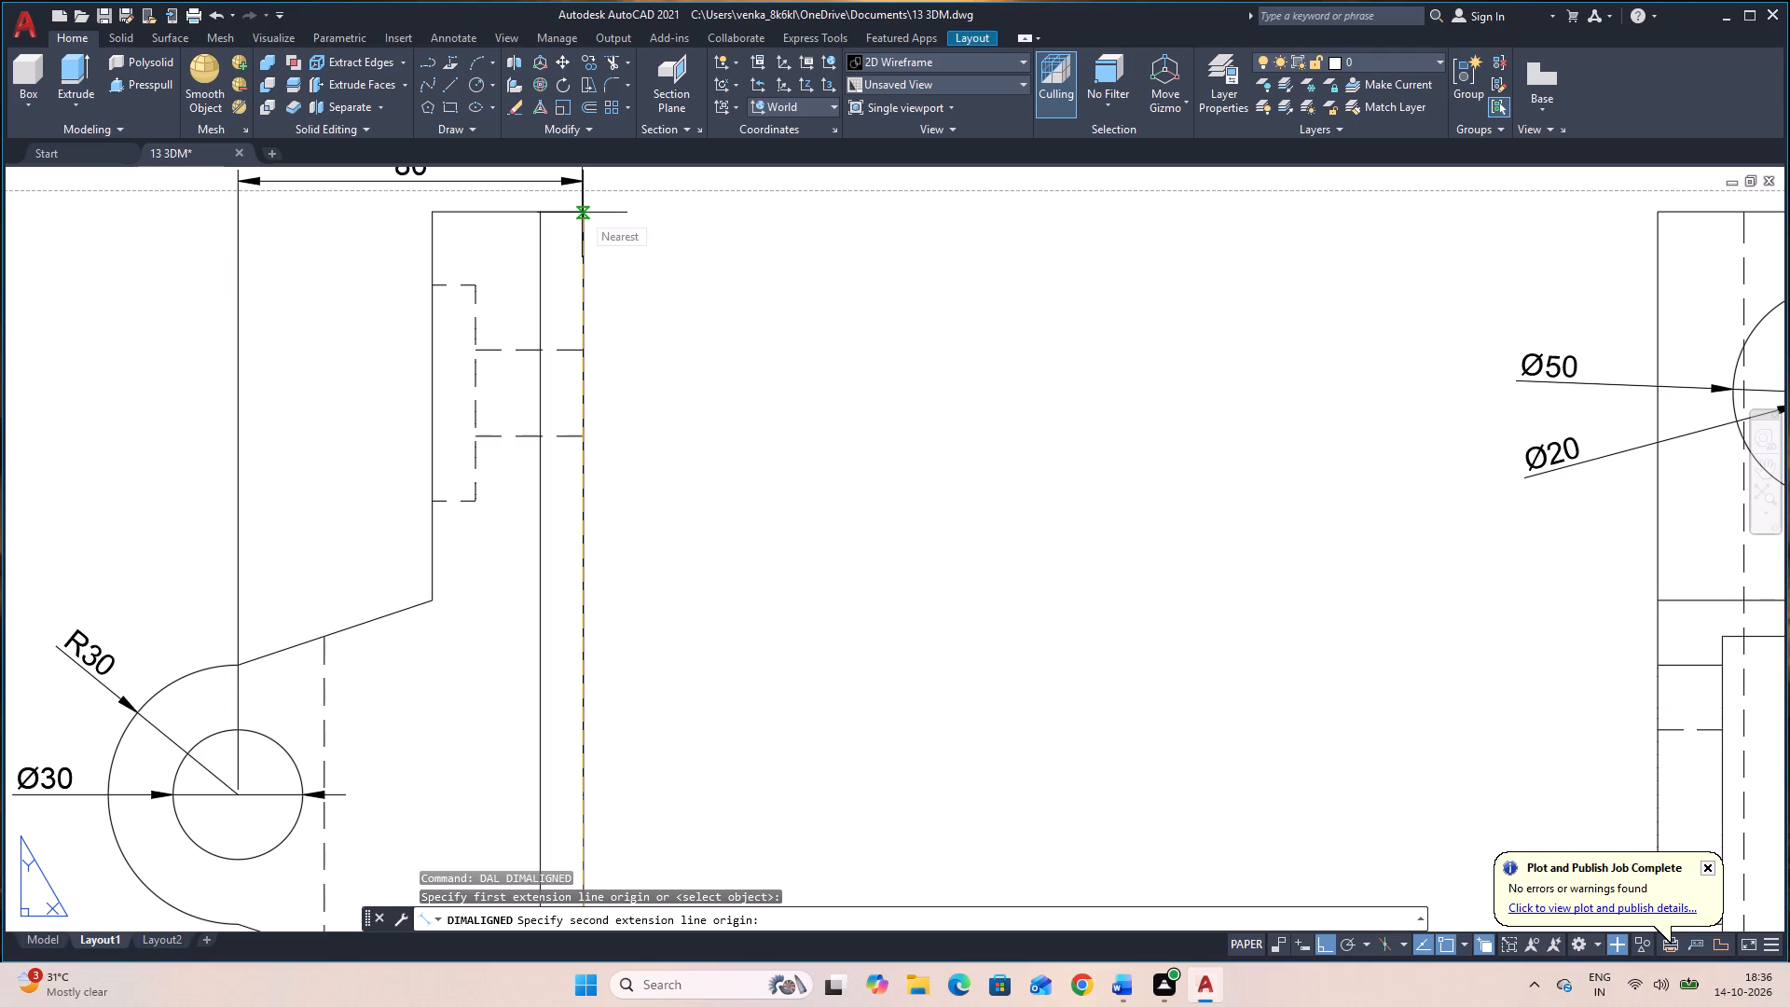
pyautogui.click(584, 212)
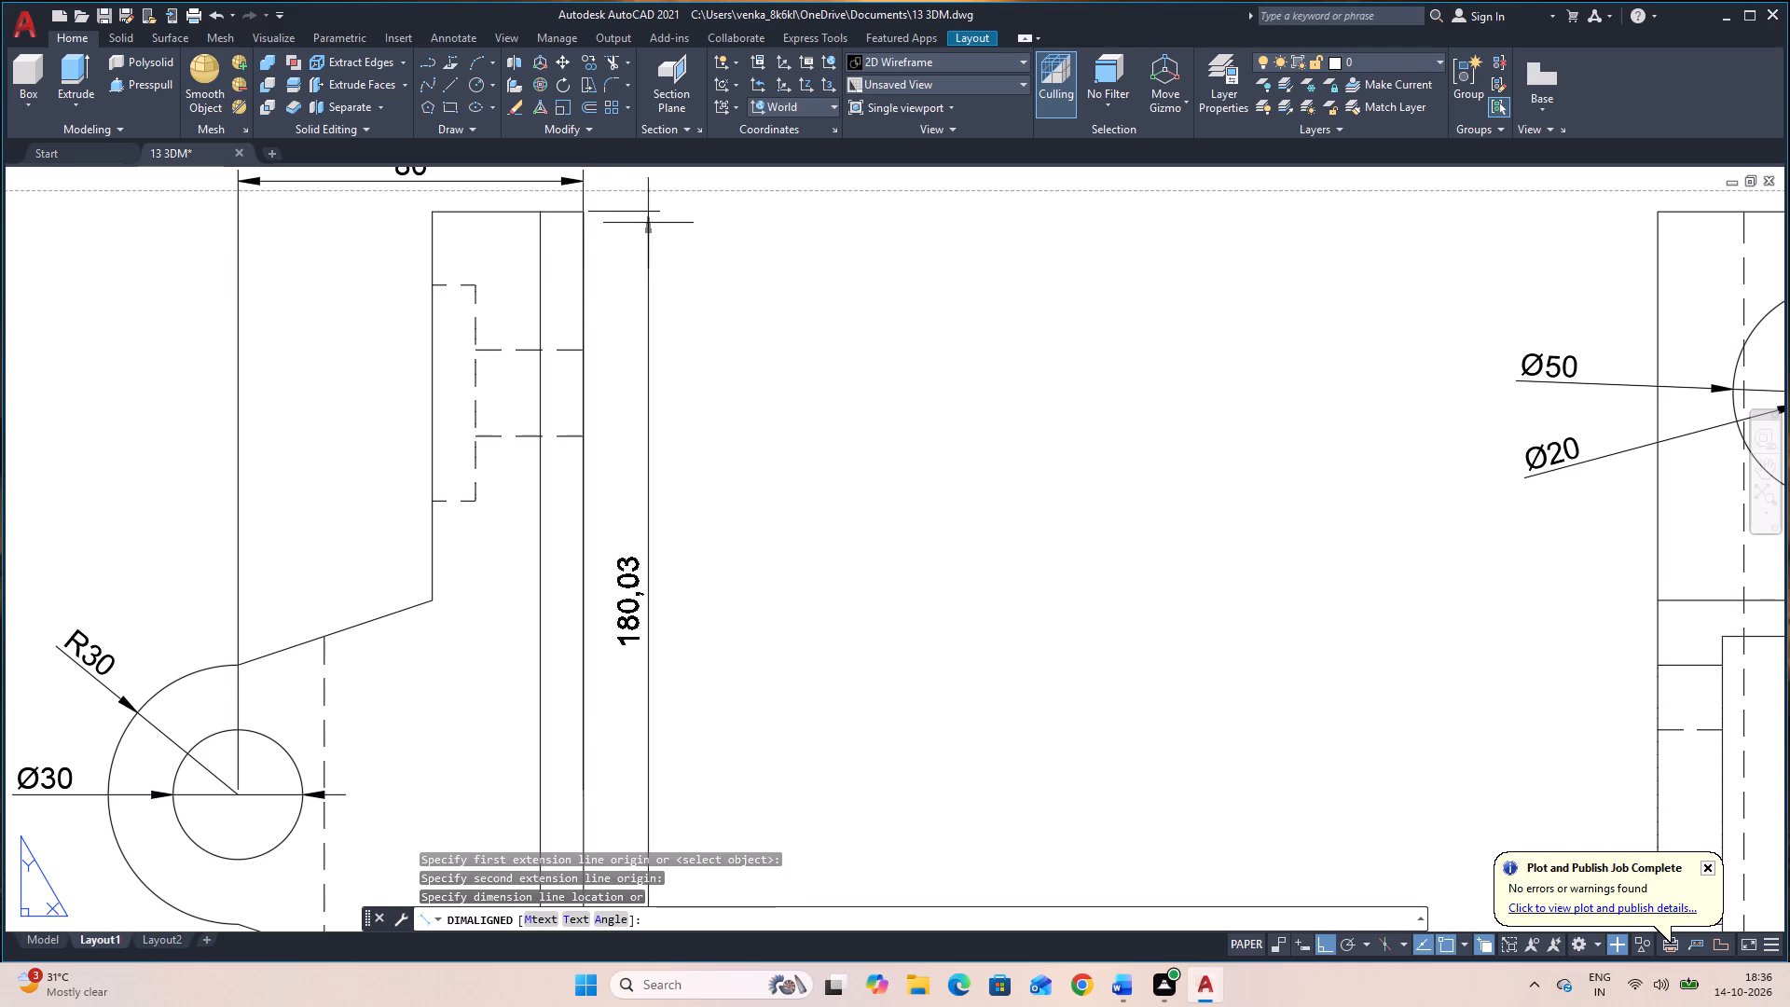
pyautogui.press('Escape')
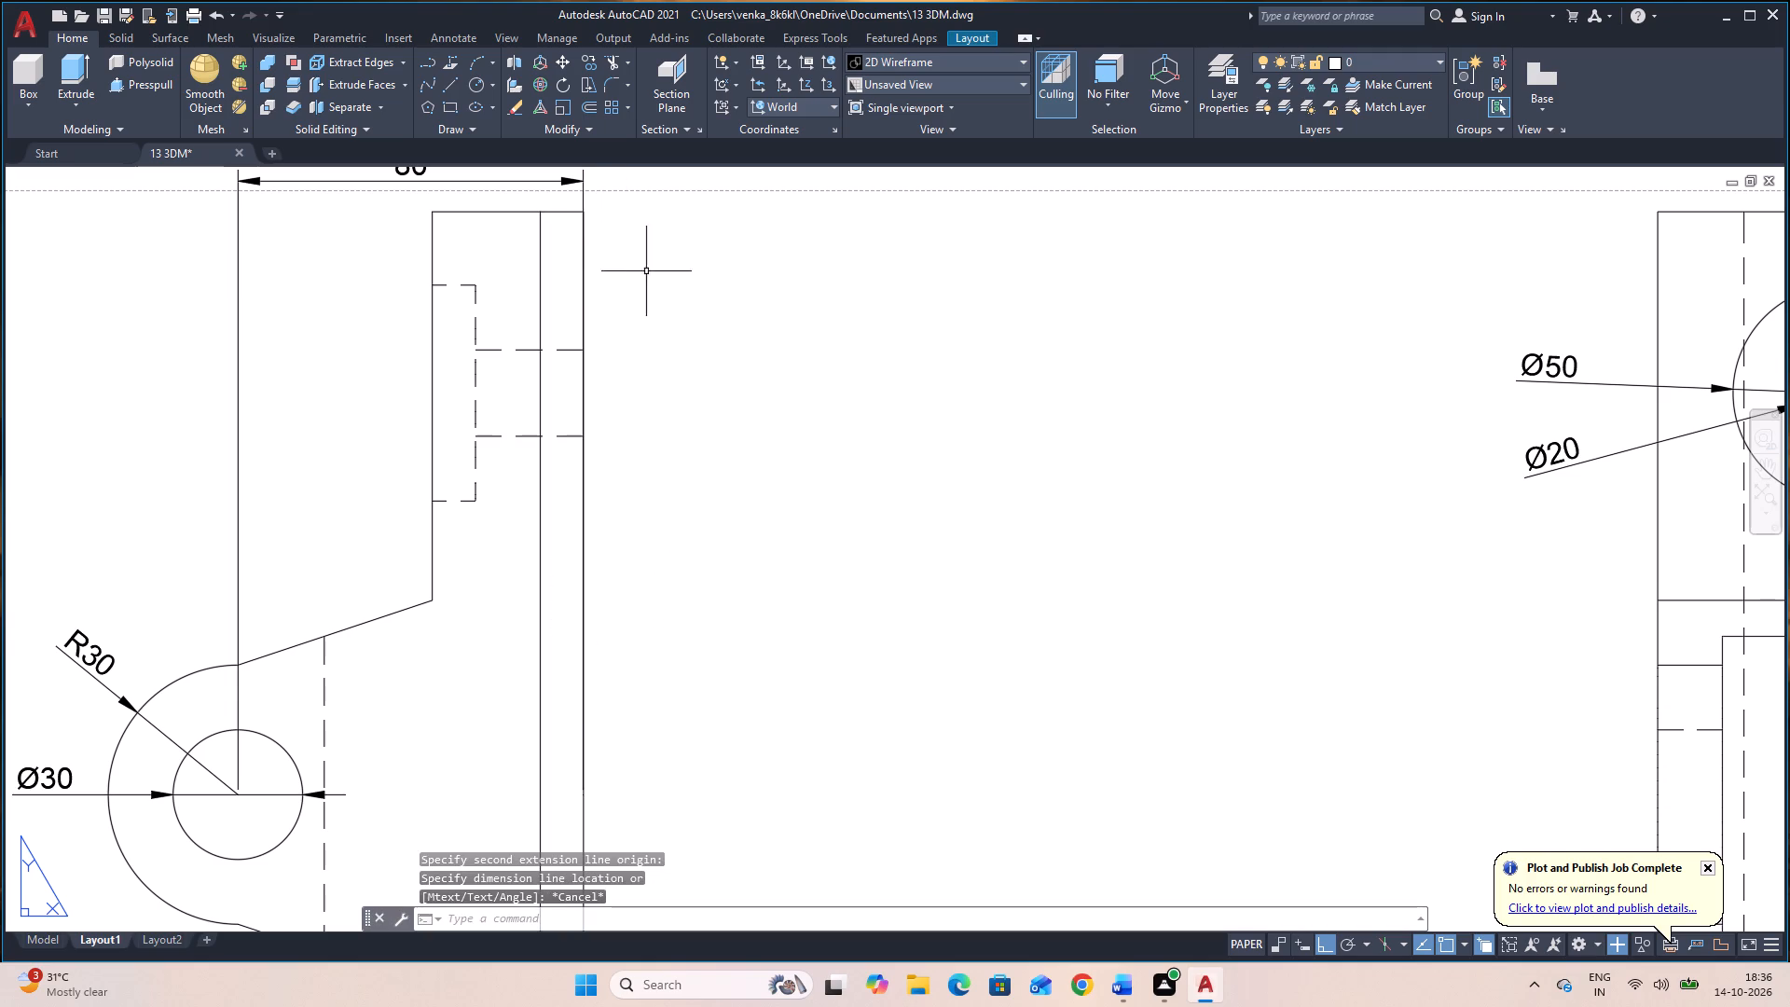
# Add an aligned dimension for the bracket's full height in the side view, placed just outside its straight back edge.
pyautogui.press('space')
pyautogui.click(583, 212)
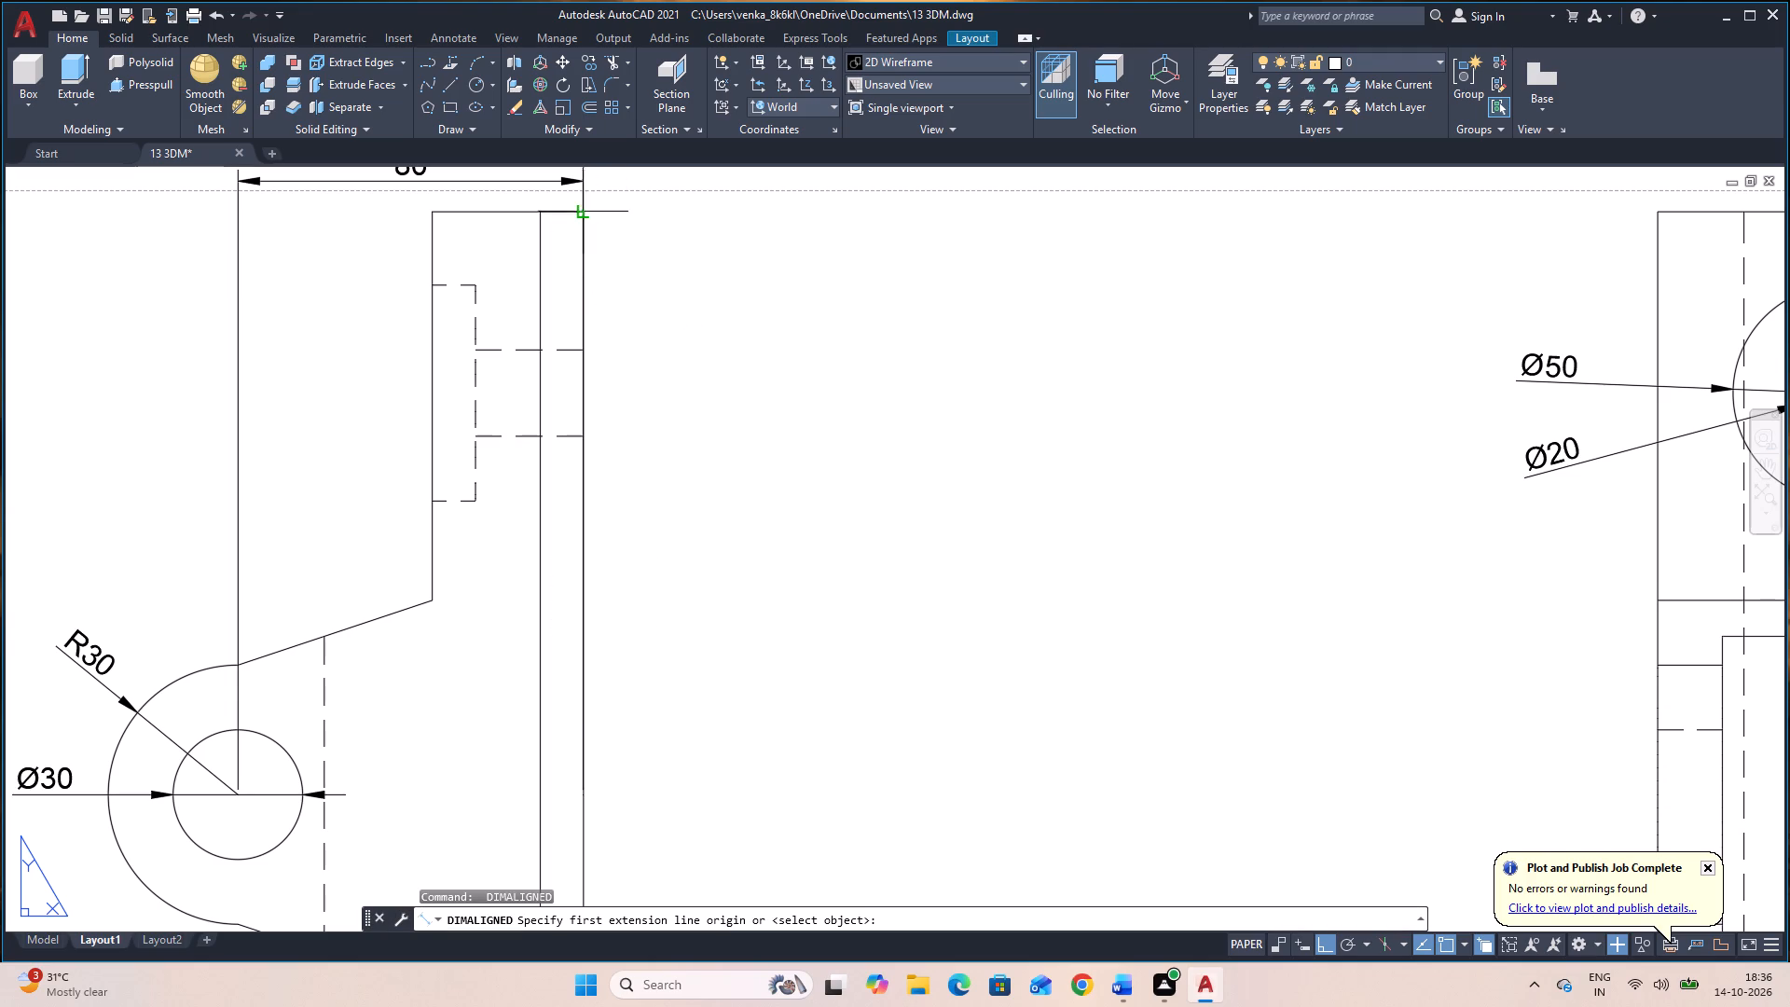
pyautogui.scroll(-1, 637, 322)
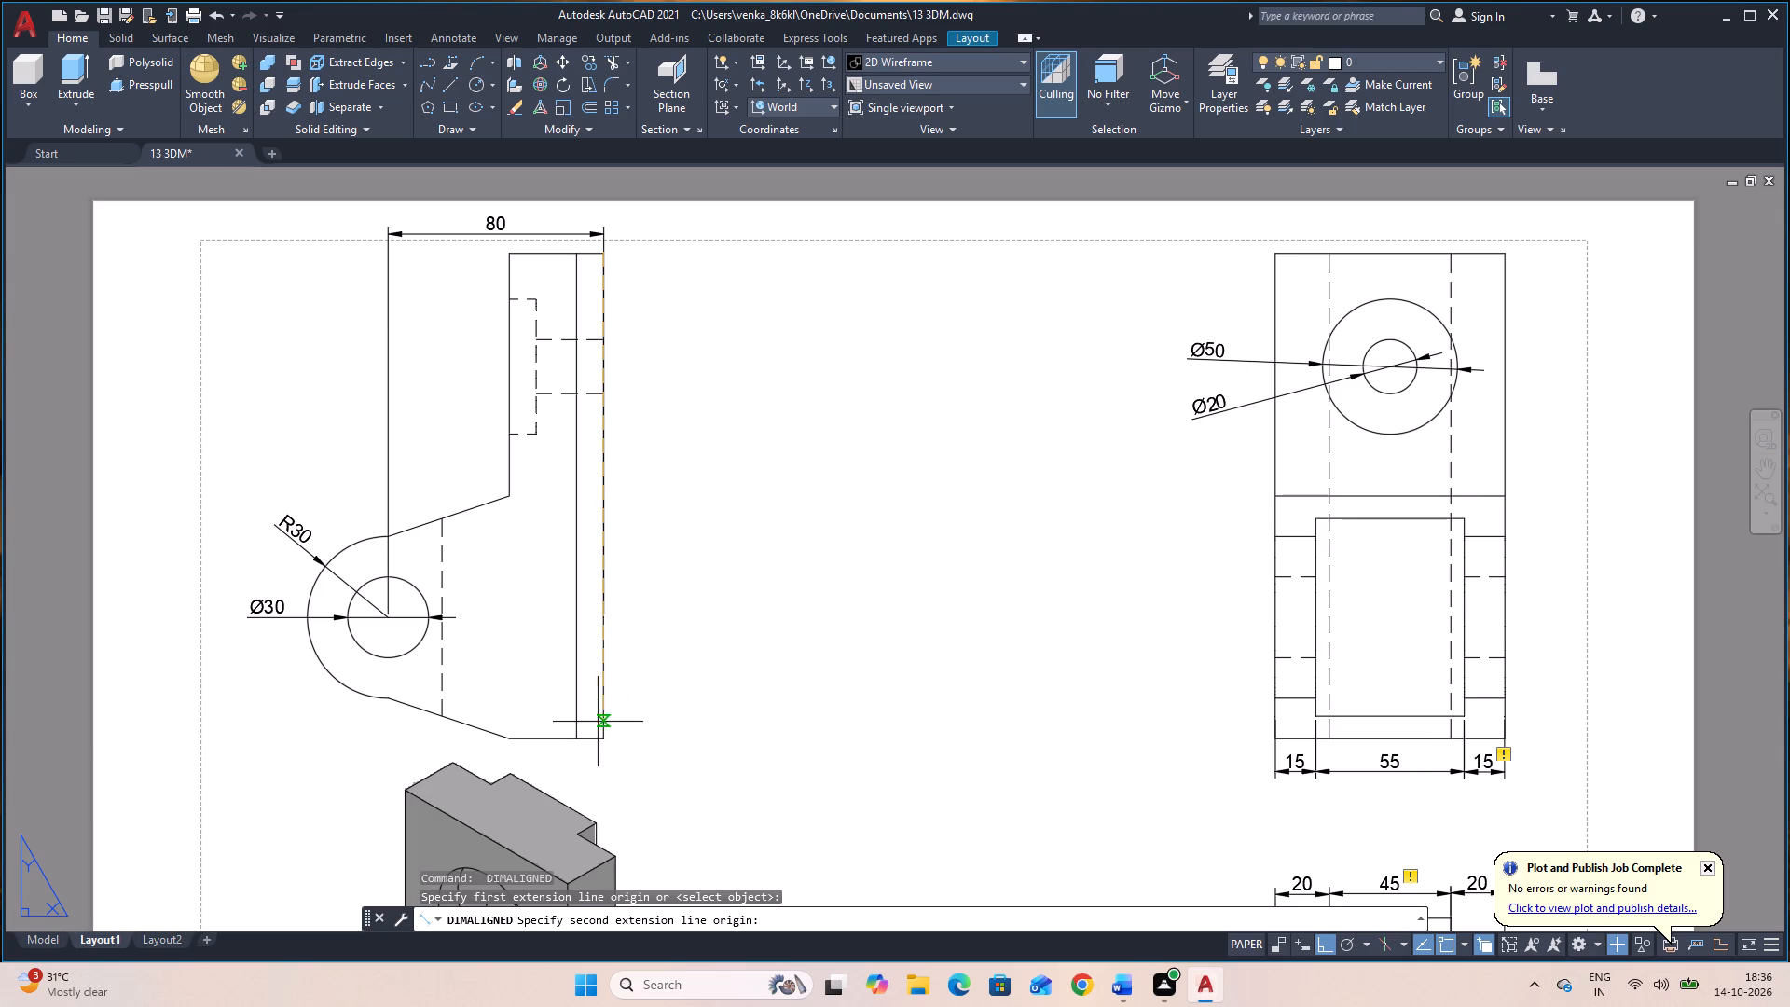
pyautogui.click(607, 736)
pyautogui.click(663, 724)
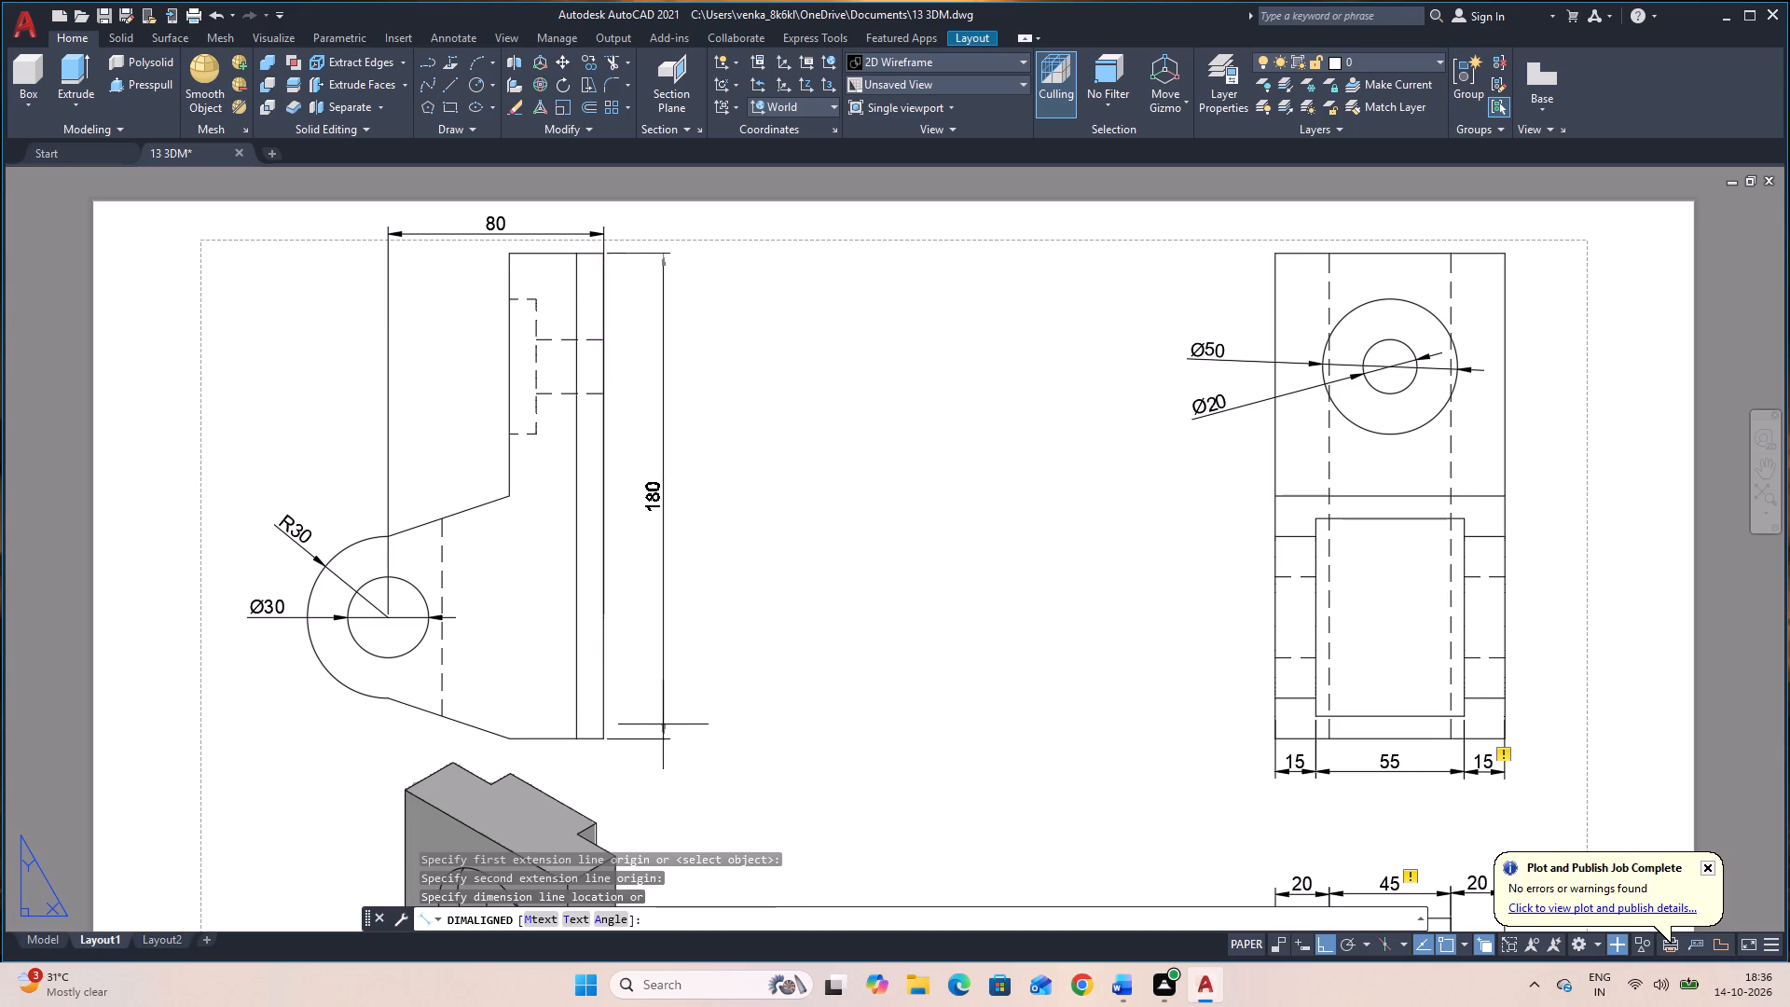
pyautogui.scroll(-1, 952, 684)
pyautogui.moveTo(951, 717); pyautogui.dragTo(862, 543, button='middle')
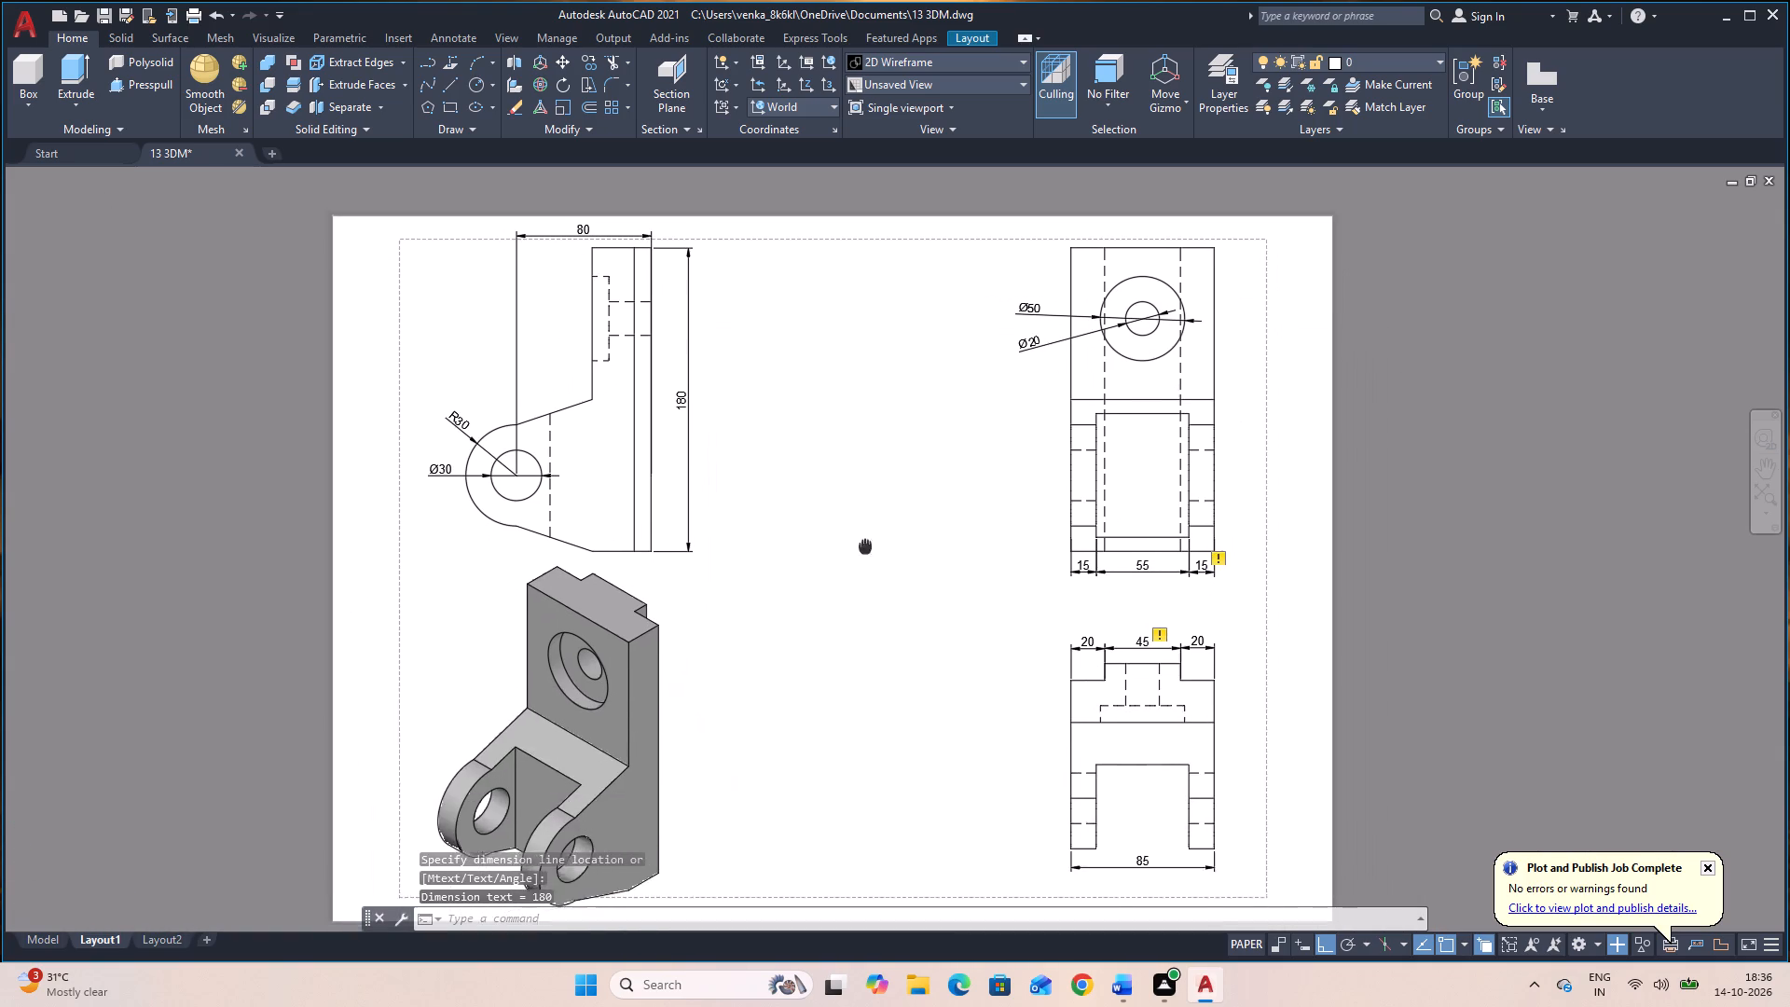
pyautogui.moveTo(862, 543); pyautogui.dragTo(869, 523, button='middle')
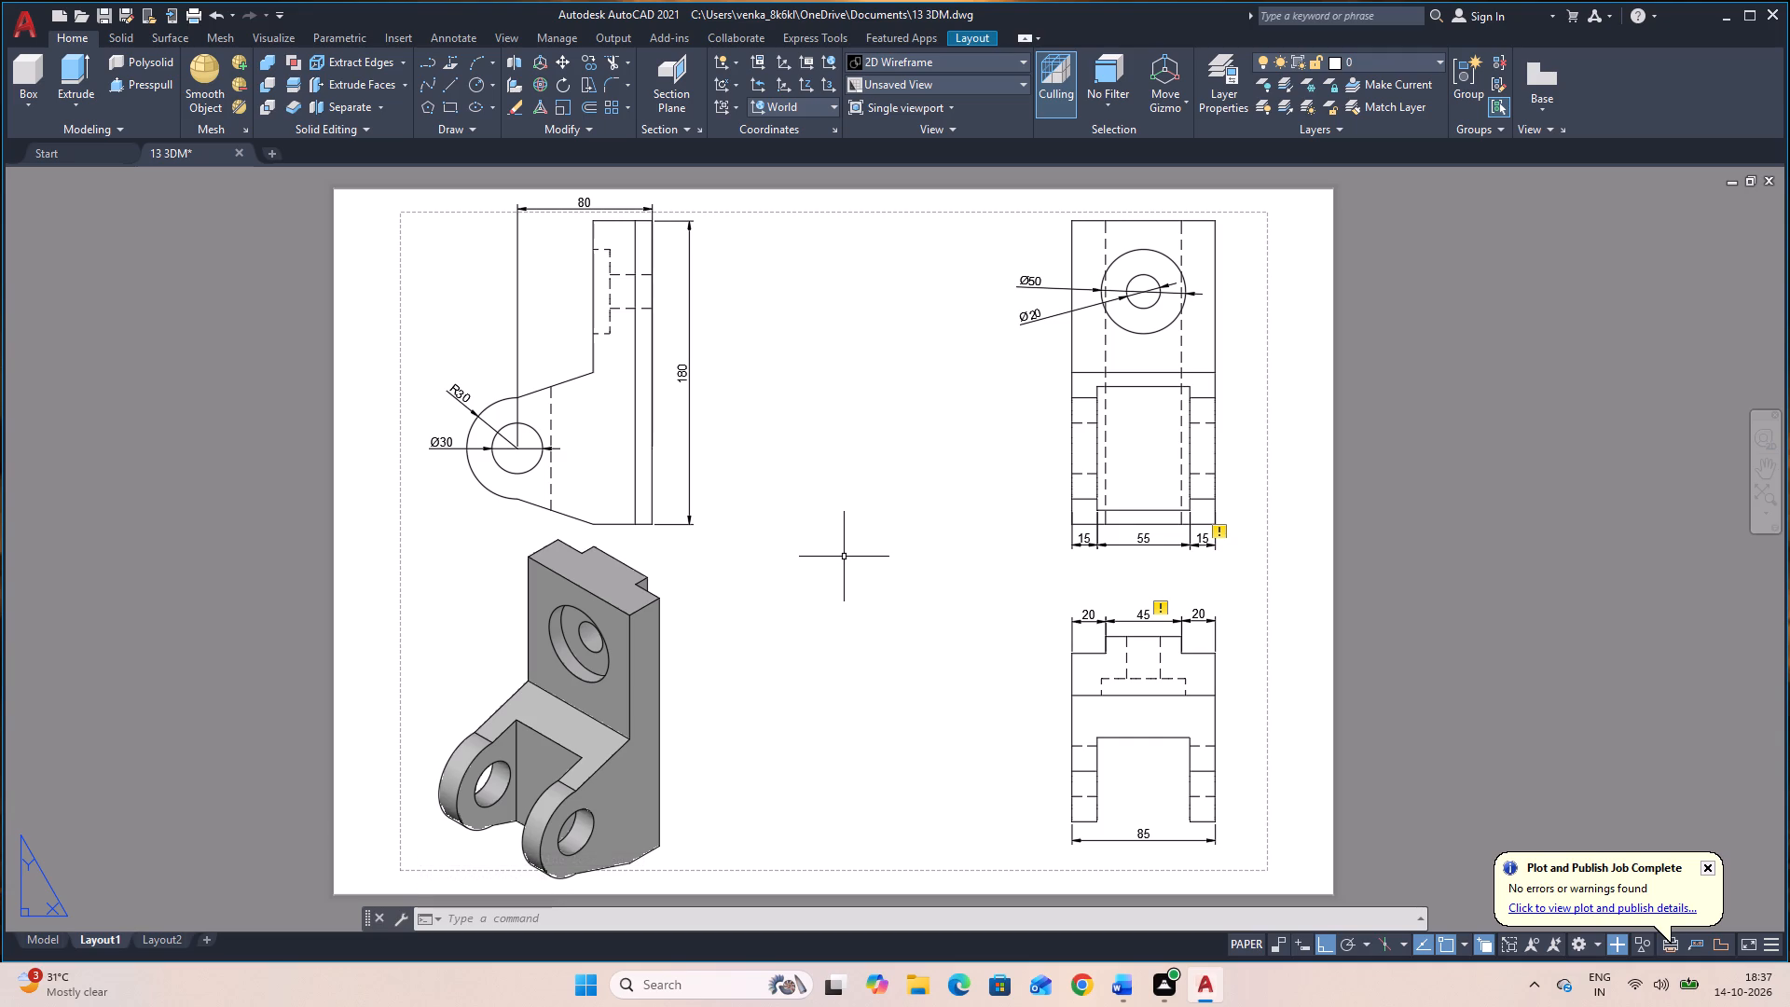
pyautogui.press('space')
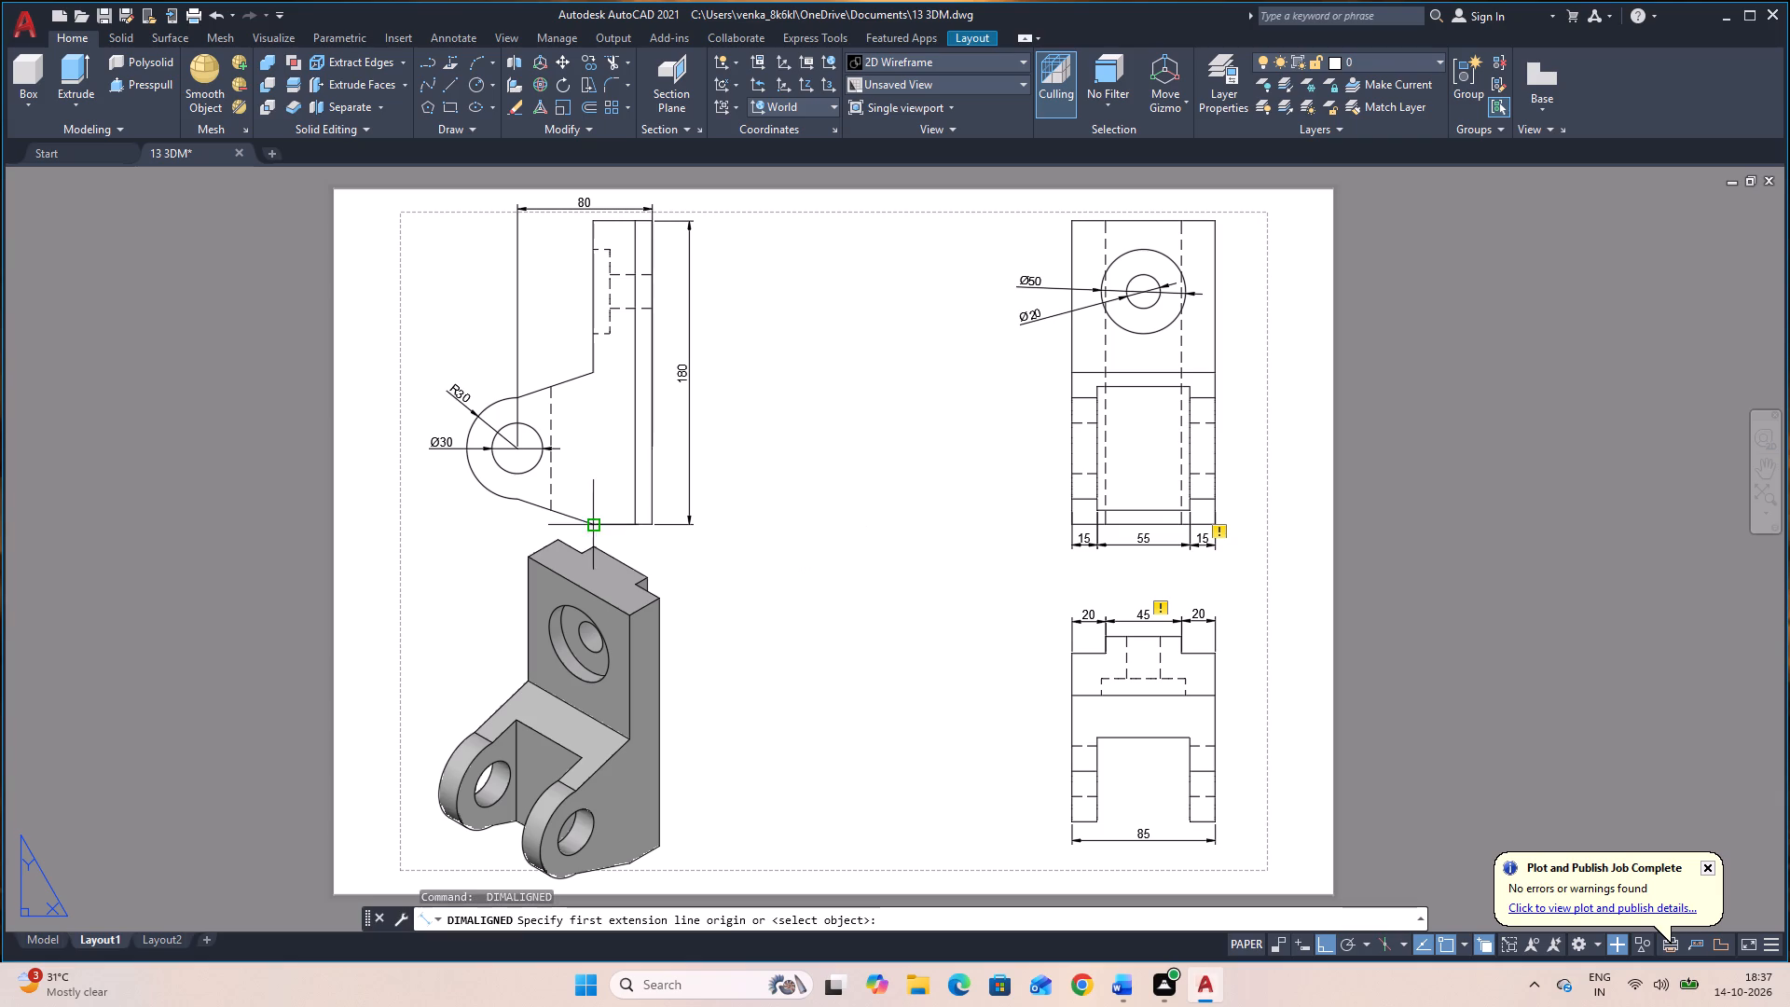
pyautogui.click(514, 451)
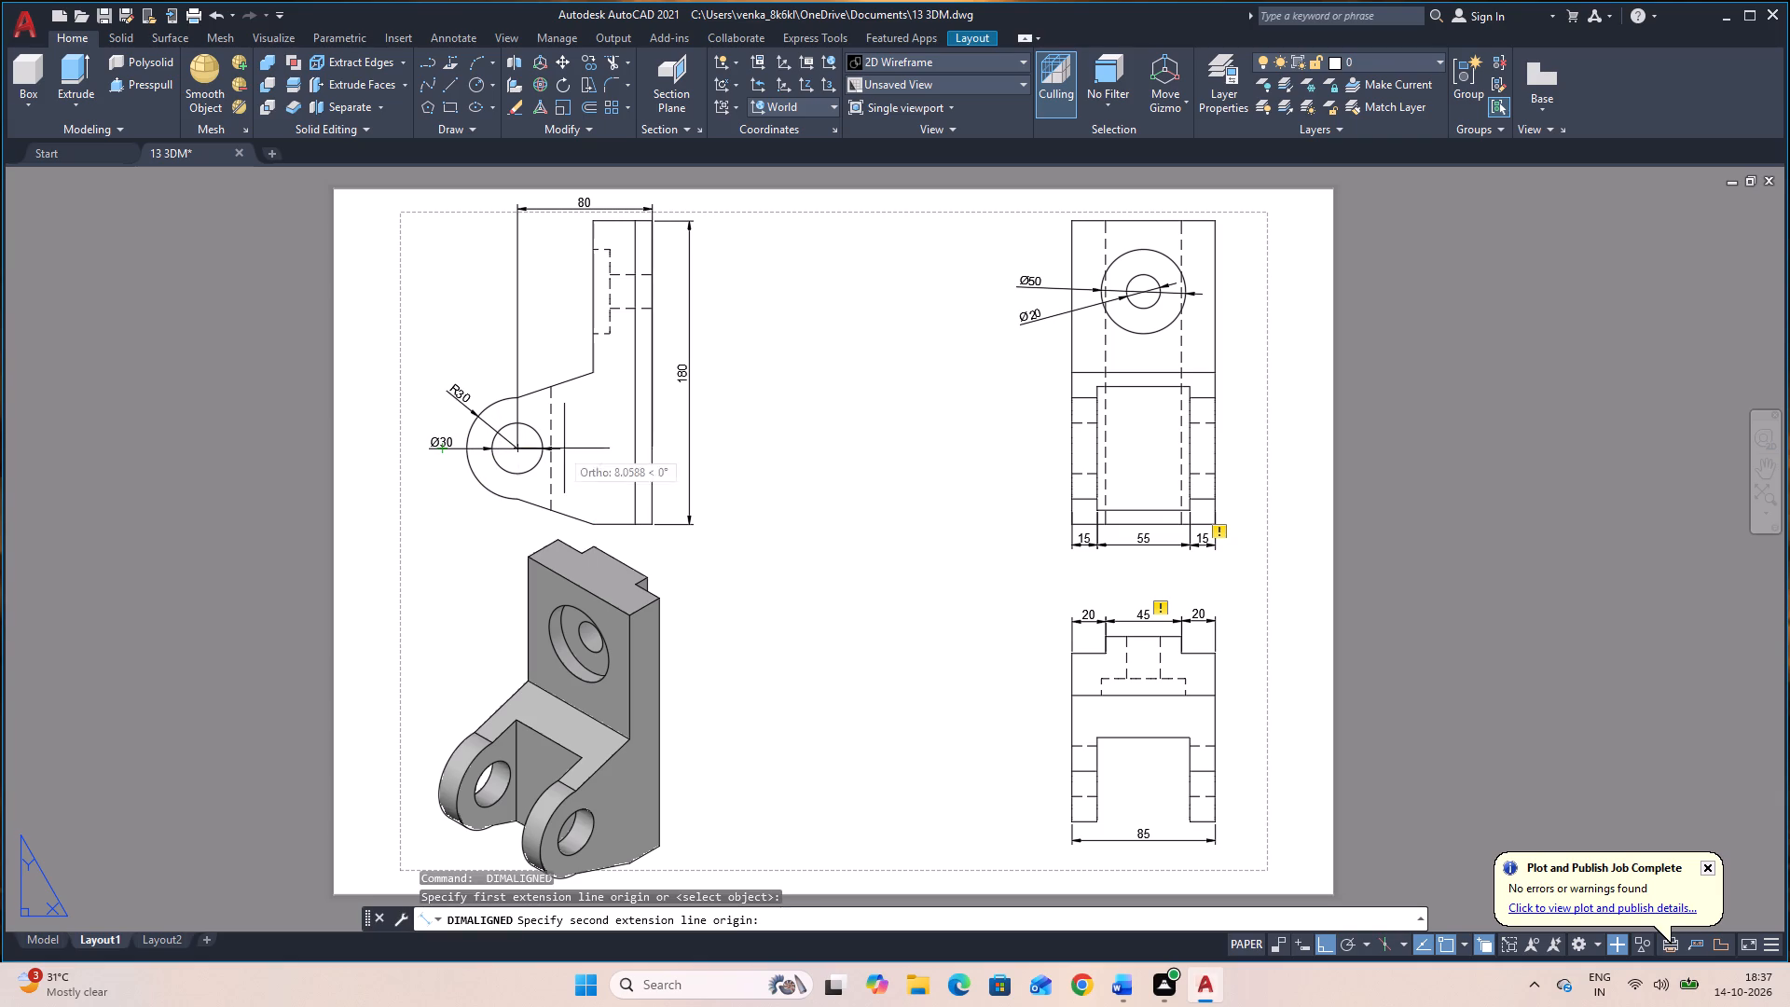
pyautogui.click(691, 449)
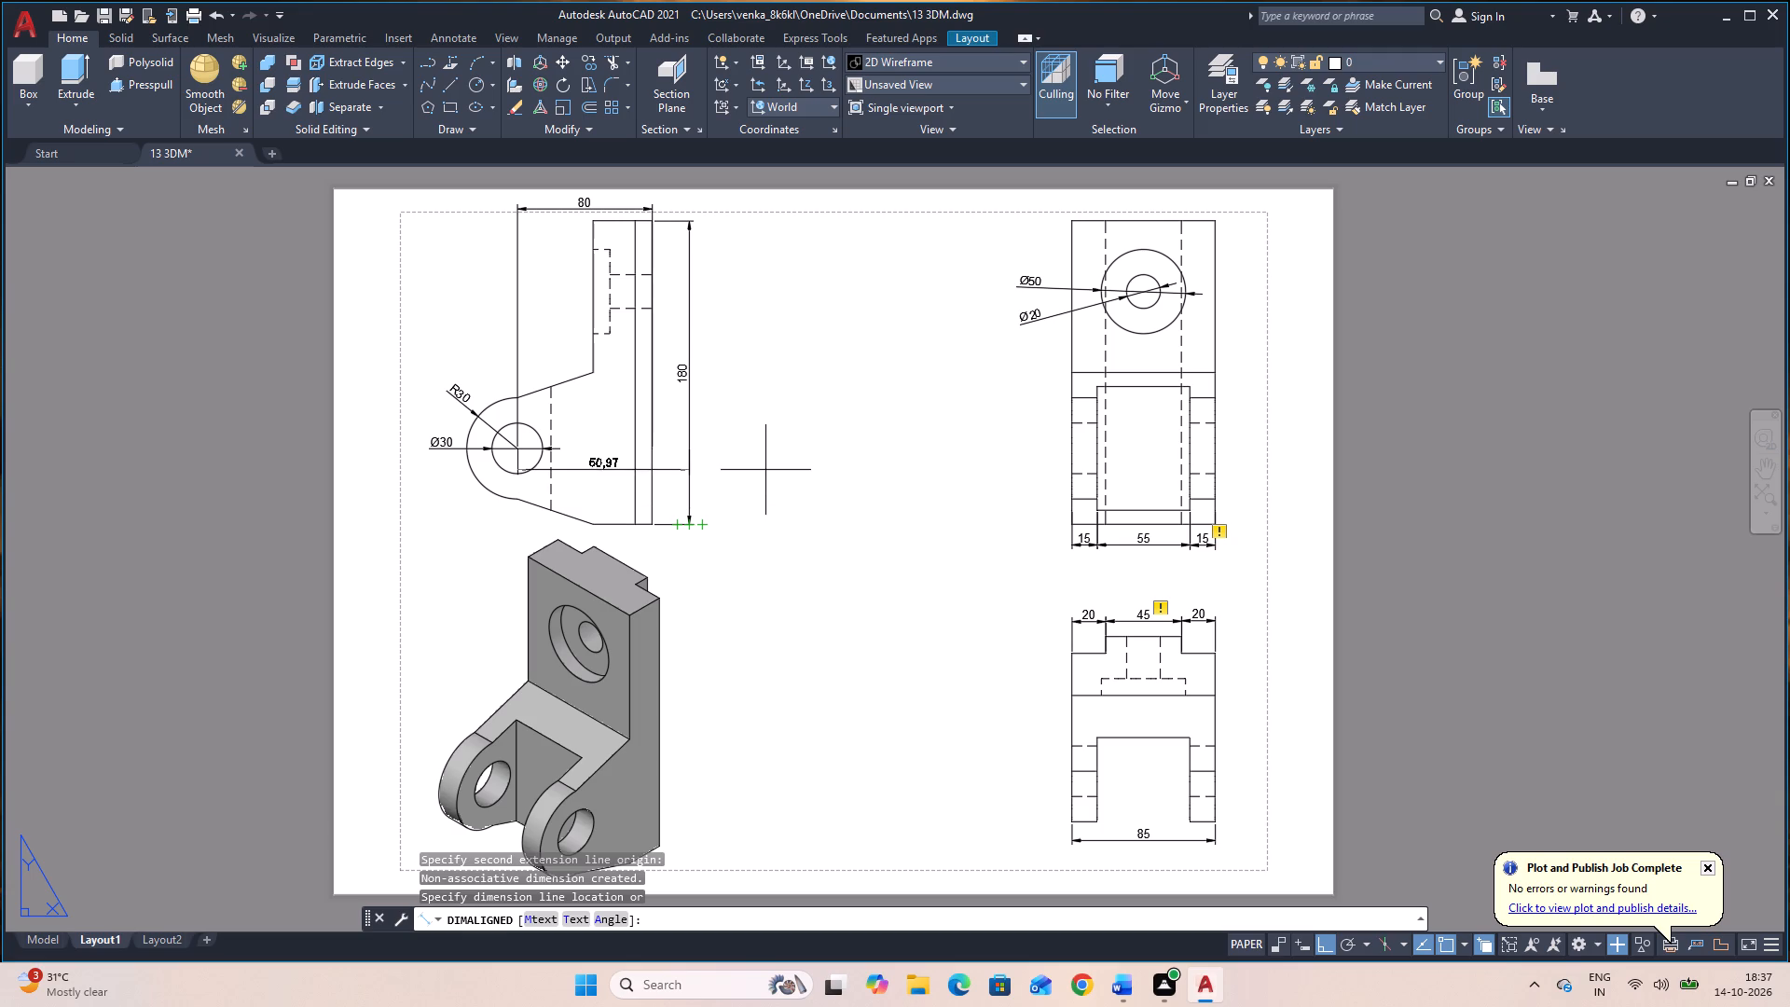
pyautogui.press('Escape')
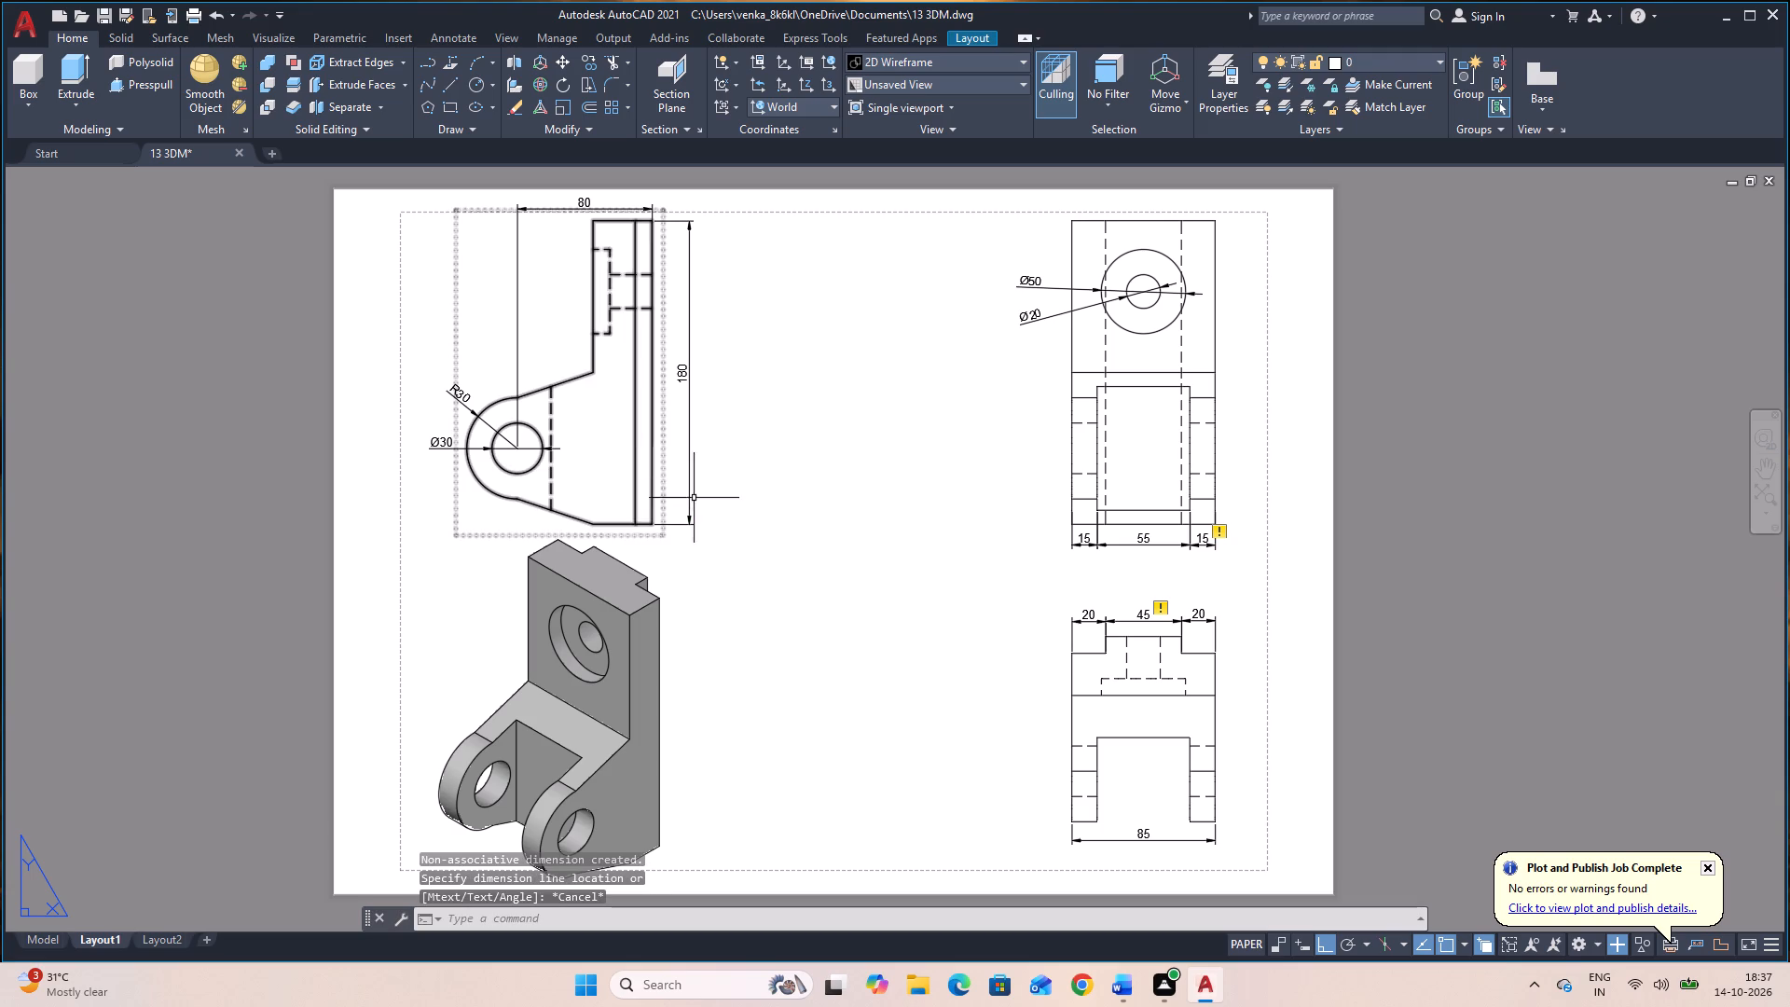